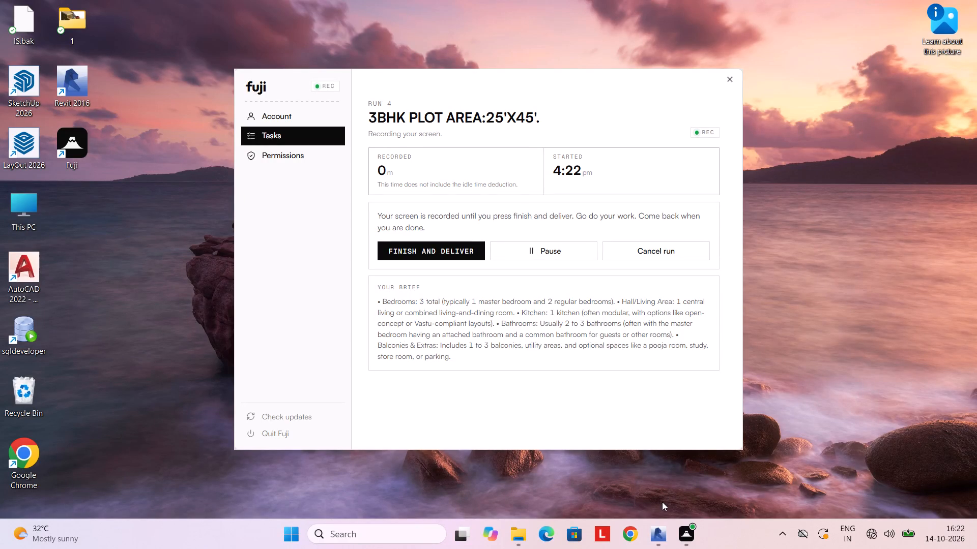
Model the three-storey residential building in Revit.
Switch to Revit and create a new project from the US Imperial default architectural template.
click(660, 525)
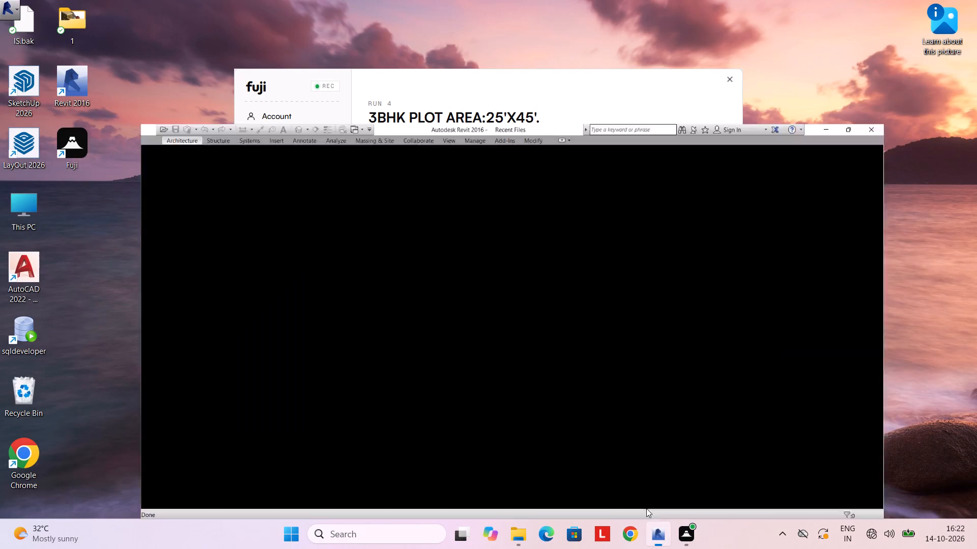
click(110, 100)
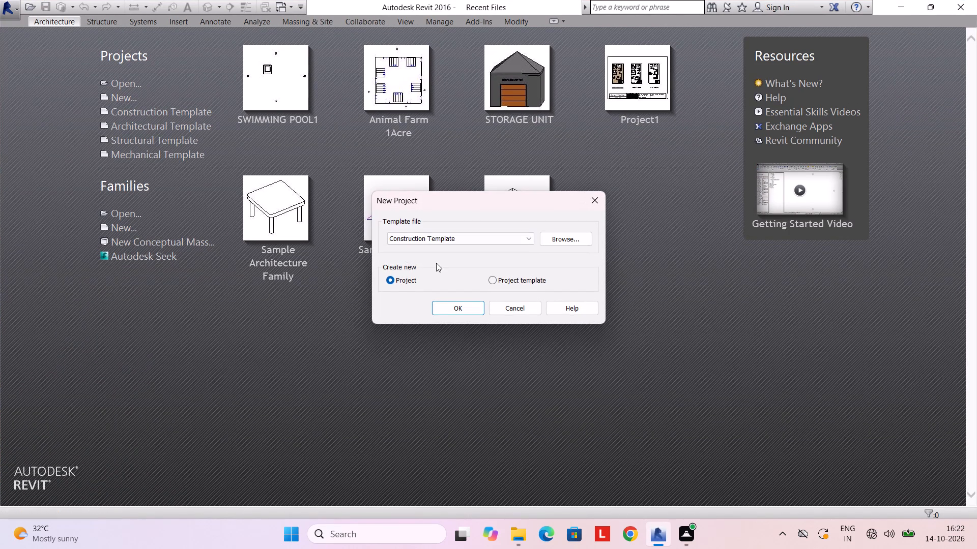
click(485, 246)
click(485, 240)
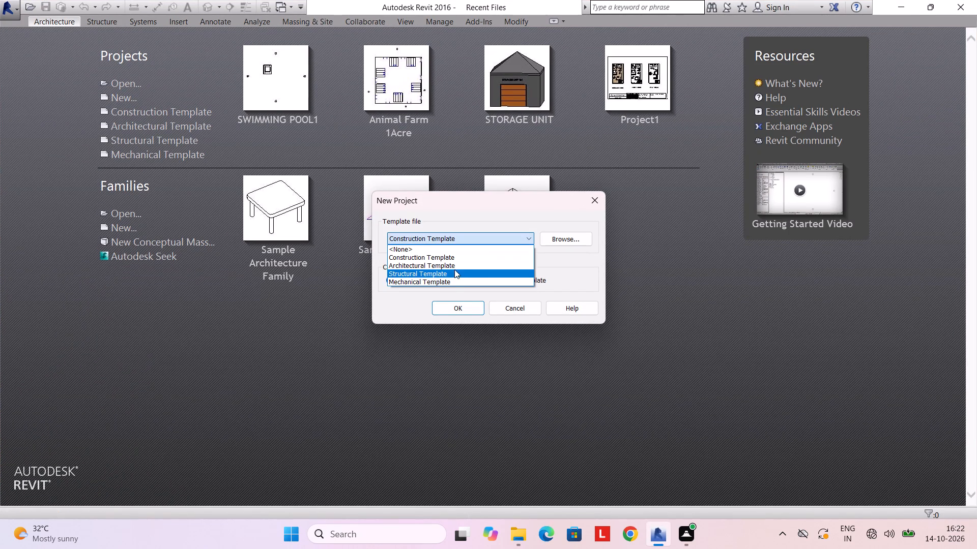
click(454, 266)
click(556, 241)
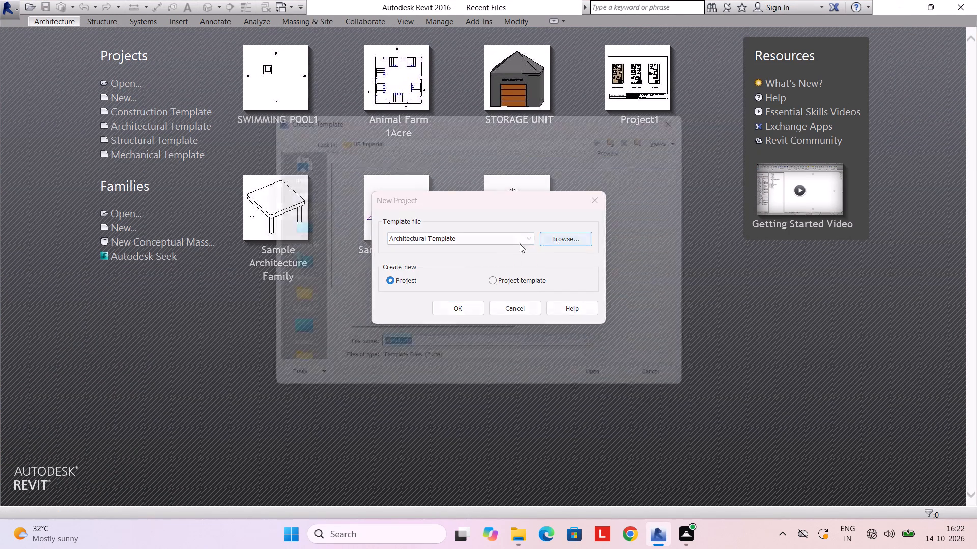
click(378, 183)
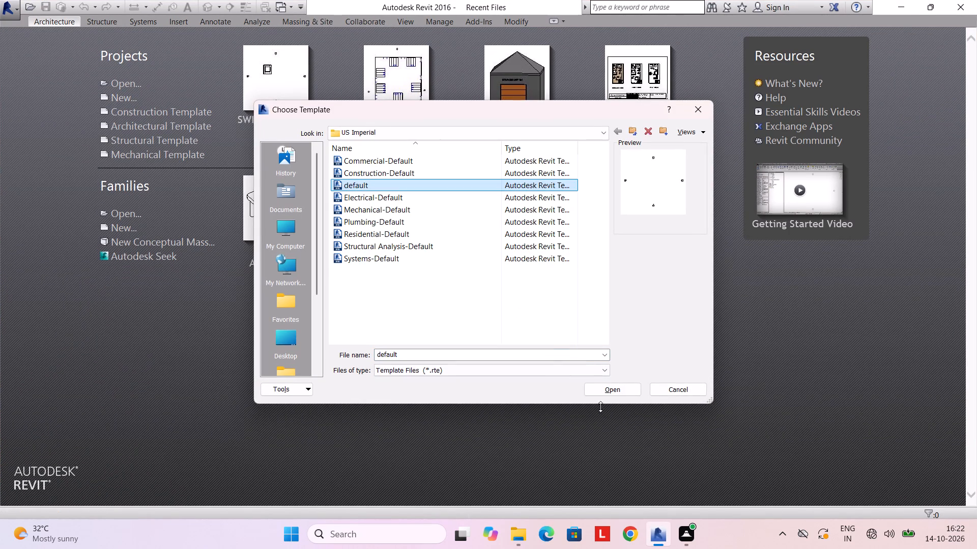
click(607, 391)
click(456, 310)
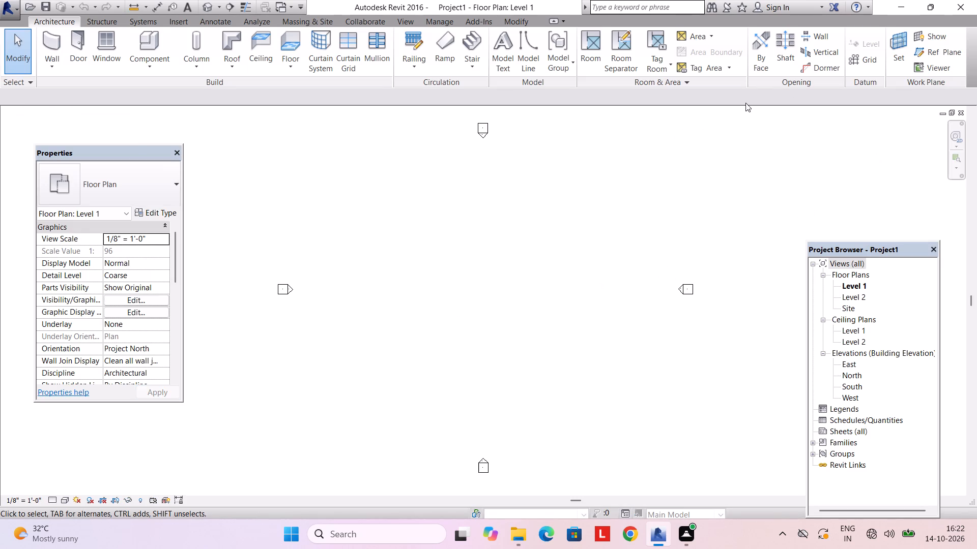
click(931, 3)
click(915, 7)
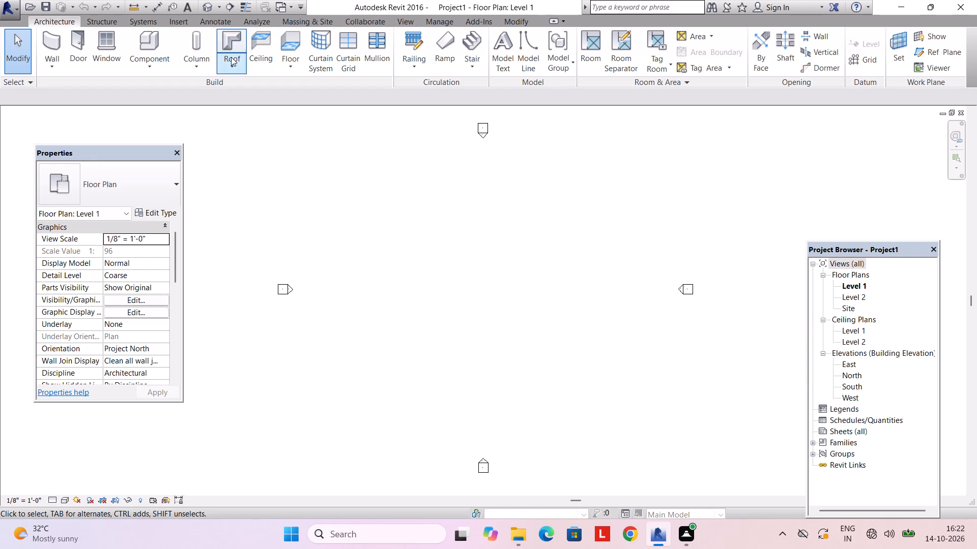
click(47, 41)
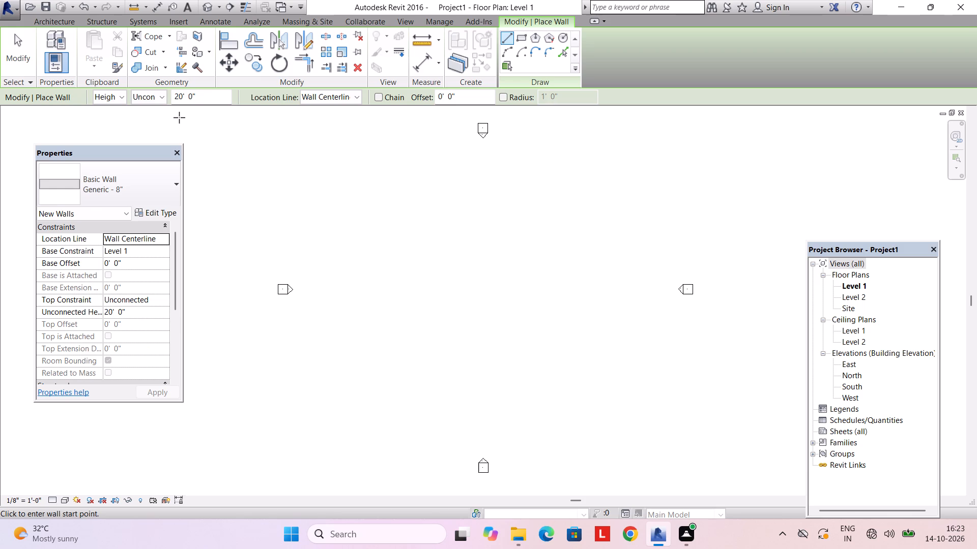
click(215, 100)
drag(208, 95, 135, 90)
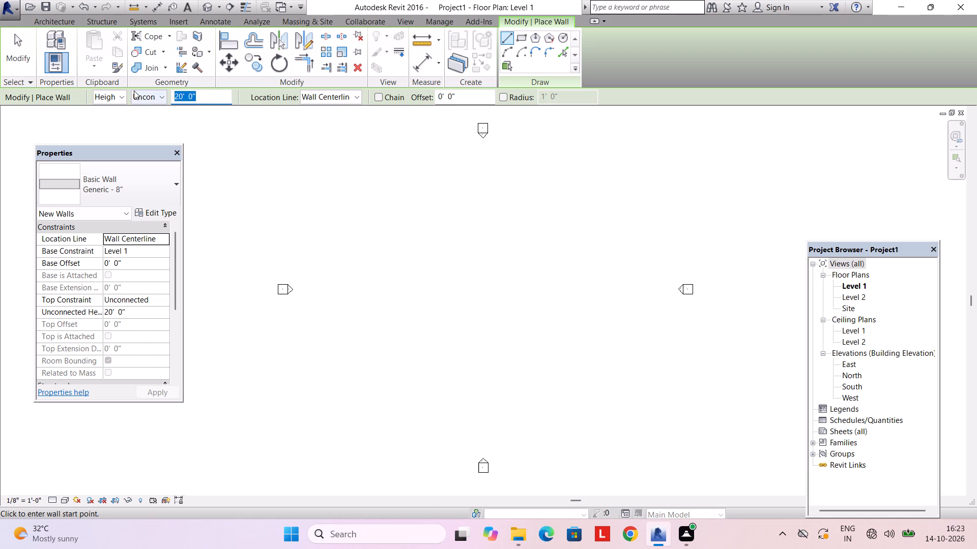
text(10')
Set the elevation of Level 2 to 10' 6" in the East elevation view.
double_click(854, 369)
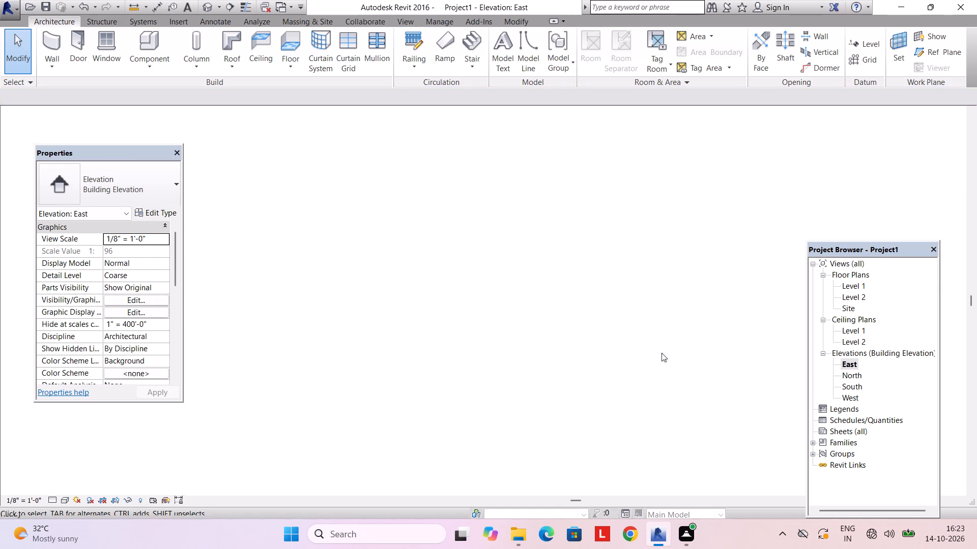
scroll(552, 310, down, 2)
middle_drag(553, 309, 397, 322)
scroll(644, 304, up, 5)
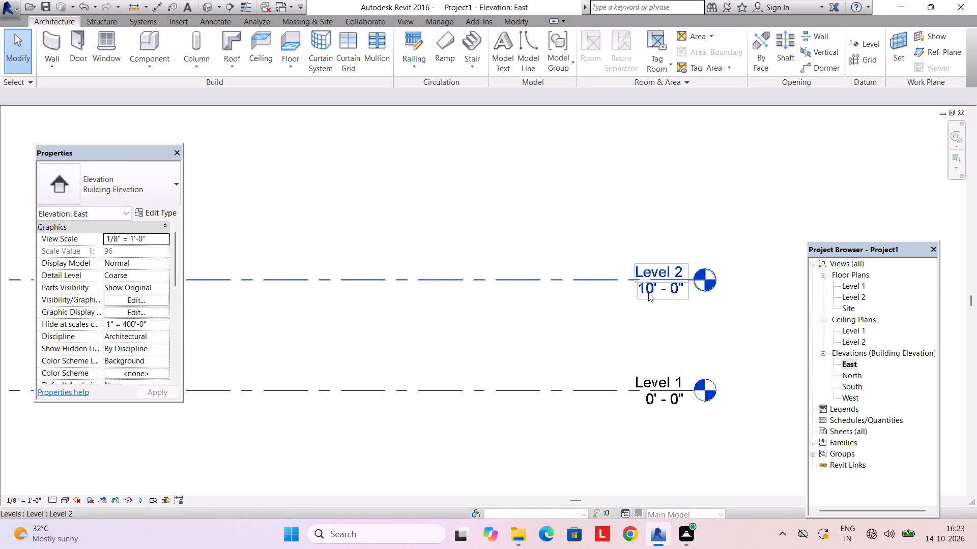
scroll(648, 293, up, 4)
click(673, 290)
click(683, 288)
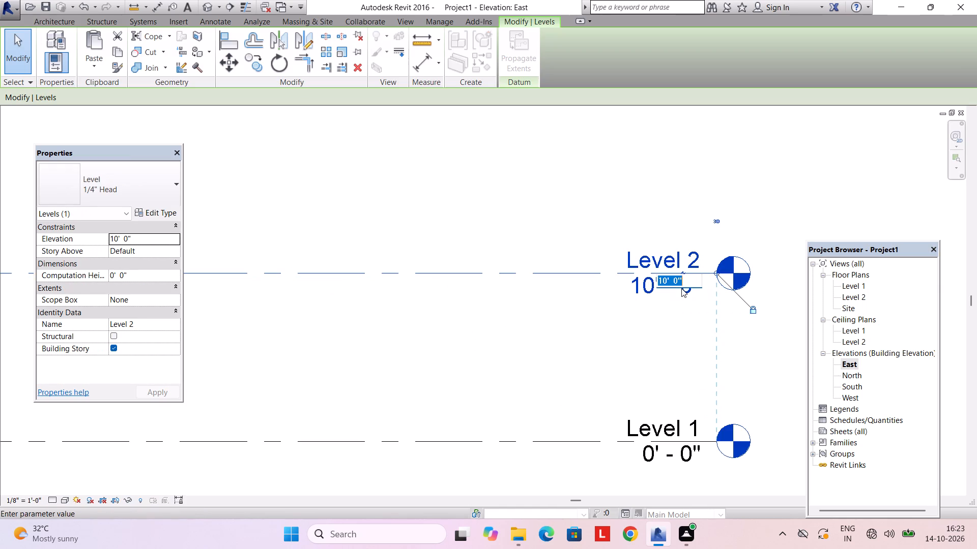
text(10'6")
key(Return)
scroll(387, 329, down, 1)
middle_drag(376, 329, 439, 321)
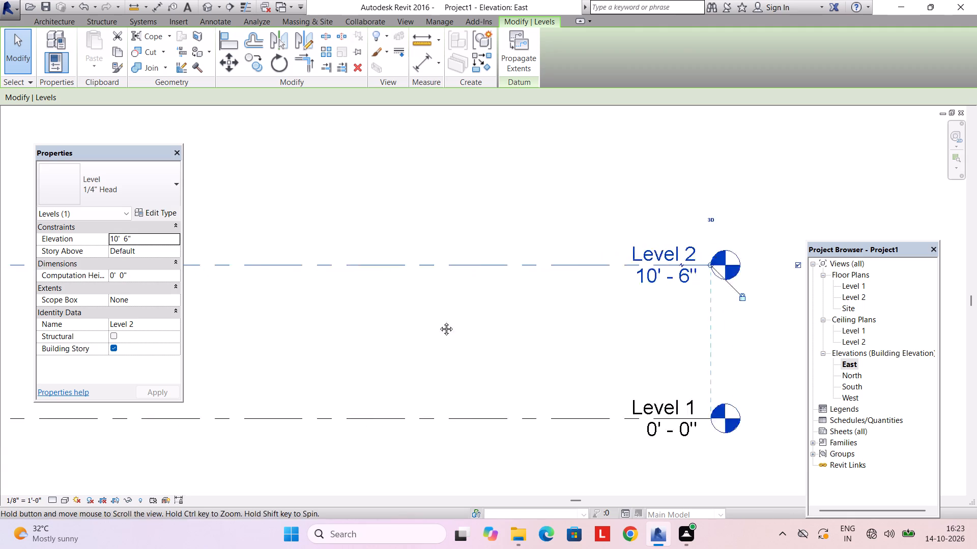
middle_drag(439, 321, 449, 319)
Review the Level 2 type properties and the full extent of the level lines in the East elevation.
click(162, 218)
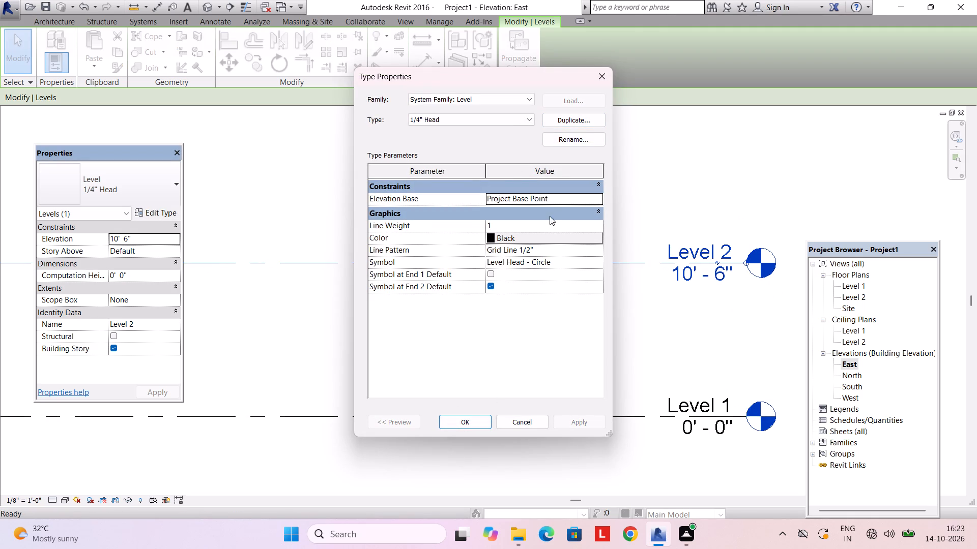
click(465, 414)
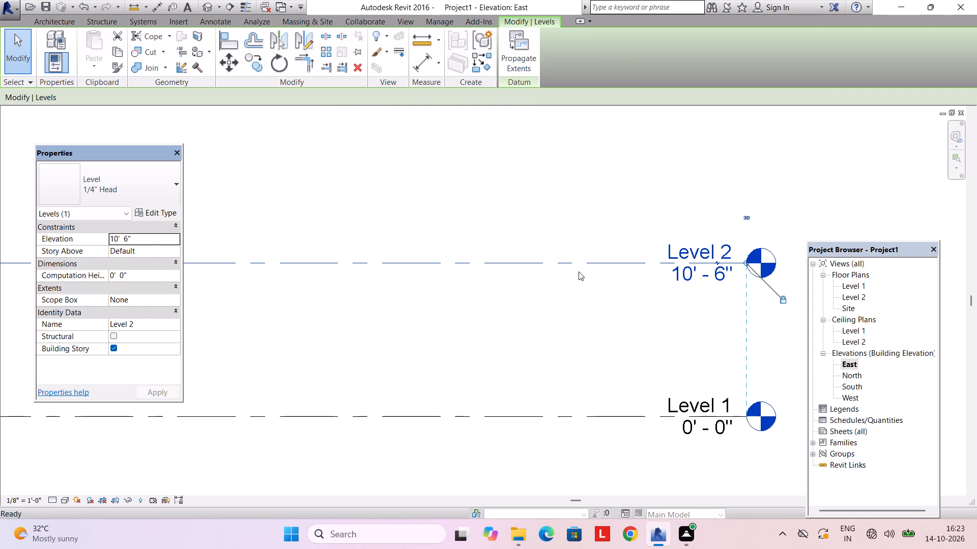
key(Escape)
key(Escape)
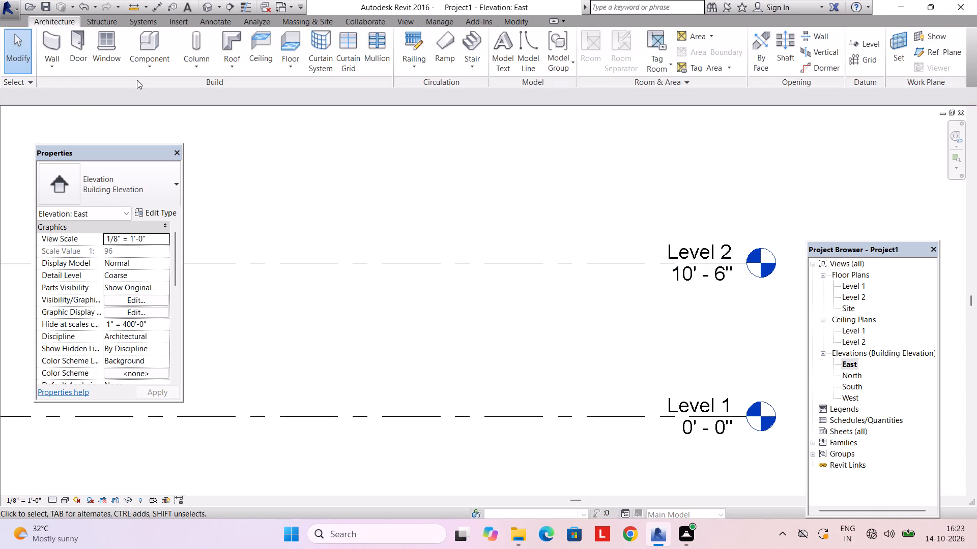
double_click(853, 365)
scroll(656, 343, down, 6)
middle_drag(635, 341, 695, 328)
scroll(623, 321, down, 3)
middle_drag(618, 321, 705, 326)
click(614, 313)
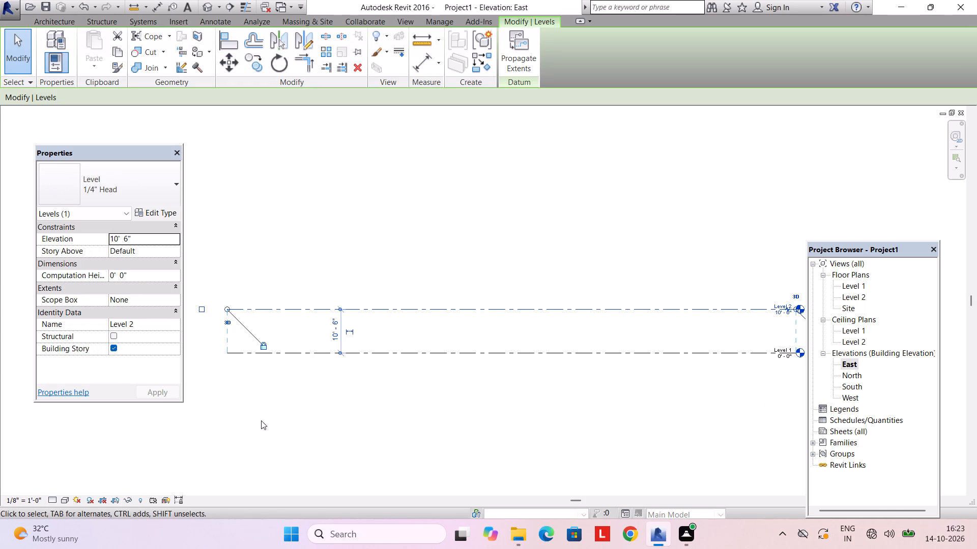
middle_drag(265, 423, 246, 428)
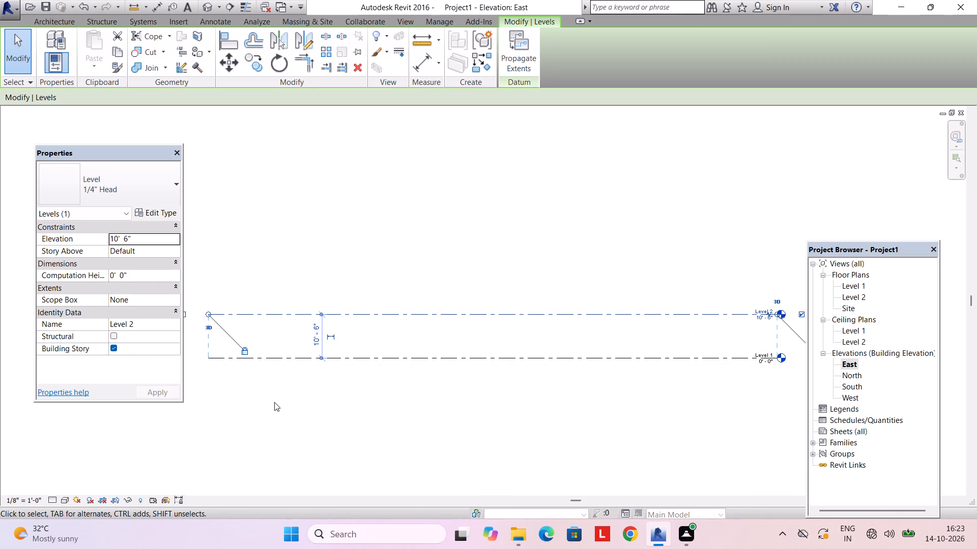
key(Escape)
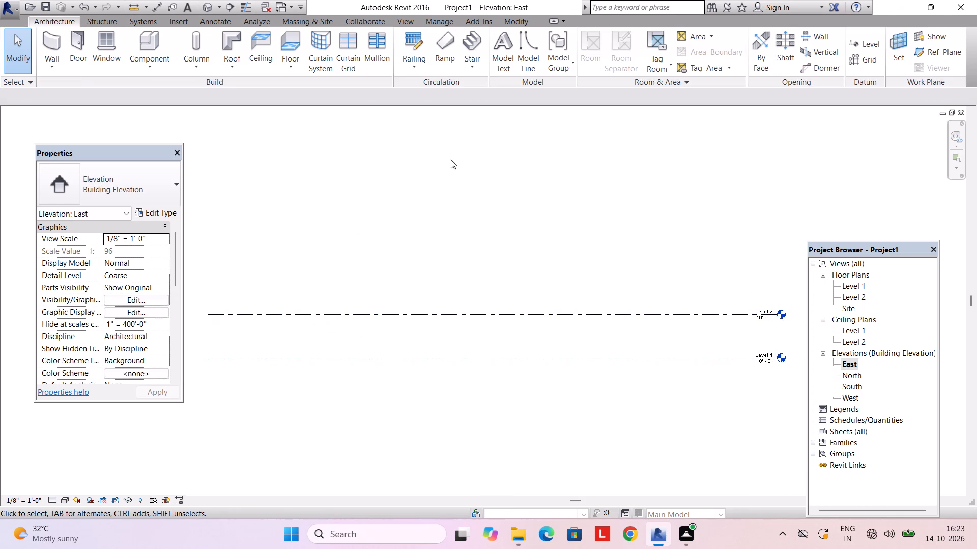
Look through the Level 1 and Level 2 floor plans and return to the East elevation.
click(61, 37)
double_click(48, 43)
double_click(861, 287)
scroll(494, 311, down, 2)
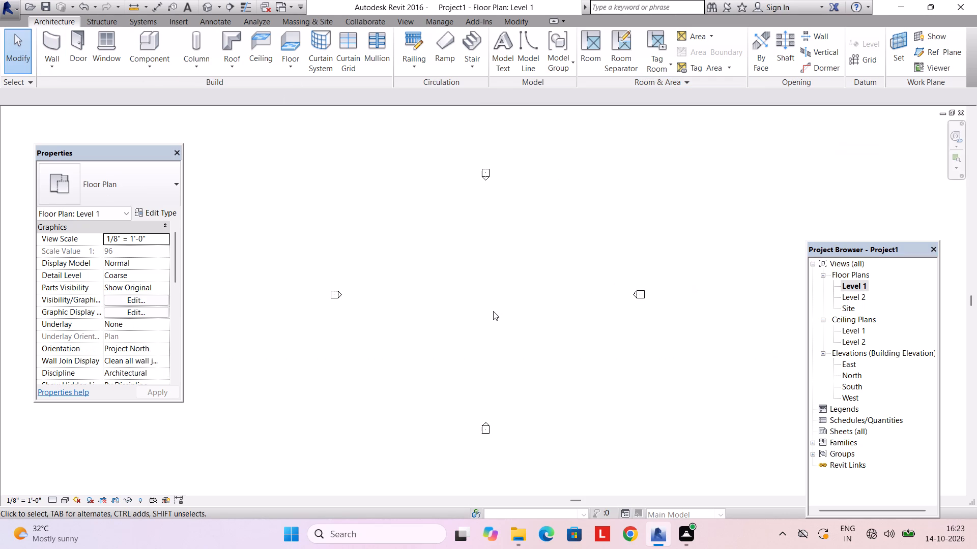
middle_drag(482, 303, 491, 345)
double_click(859, 299)
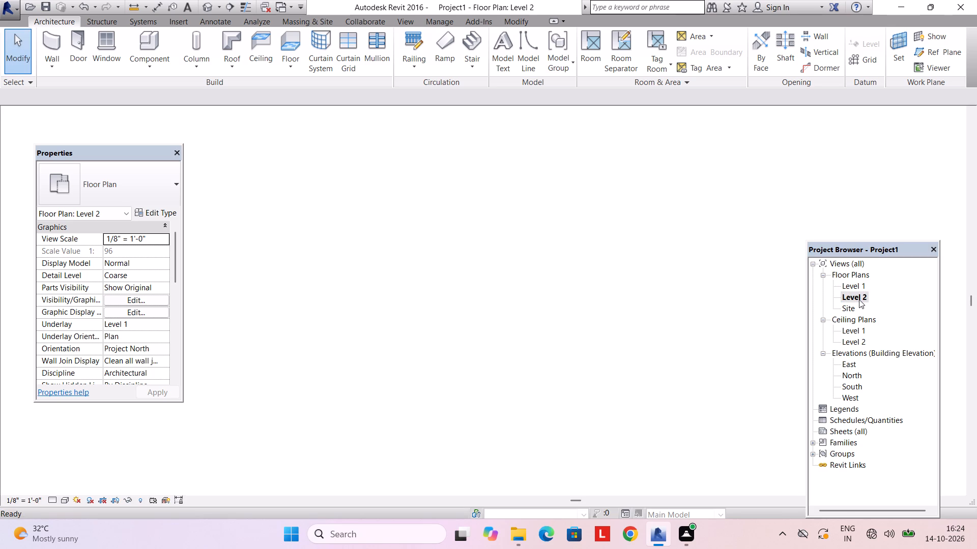
right_click(859, 299)
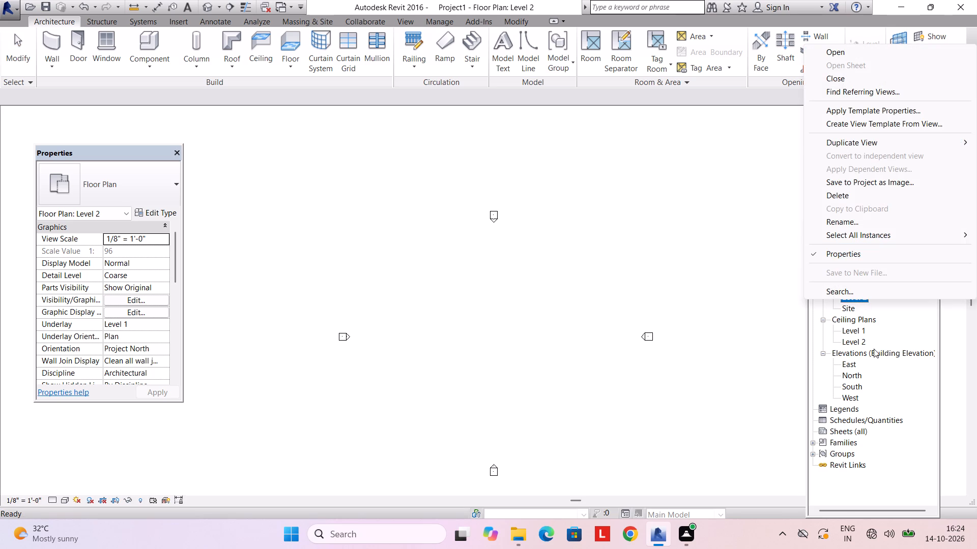
double_click(846, 364)
right_click(846, 364)
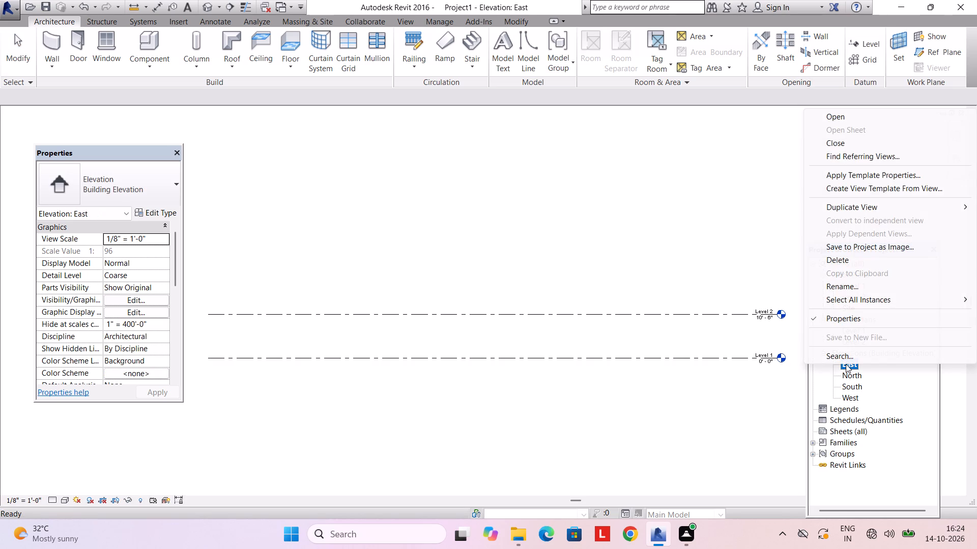
click(858, 383)
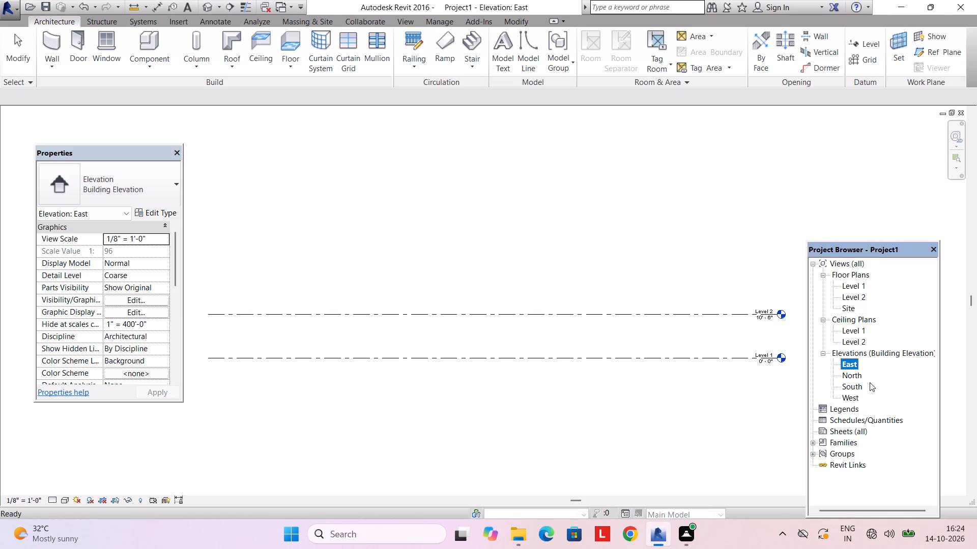
scroll(467, 351, up, 1)
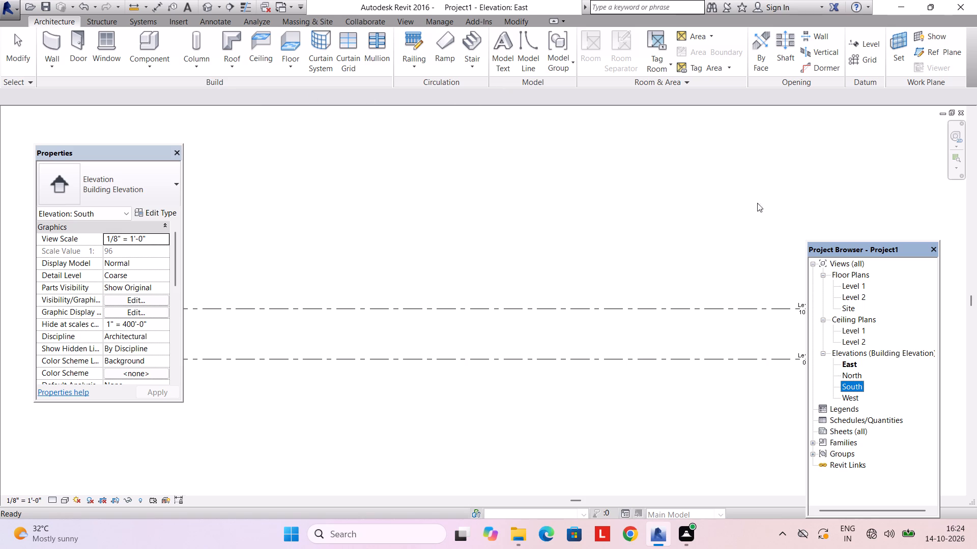
In the East elevation, start placing levels by picking lines, with the offset set to 10' 6".
double_click(62, 22)
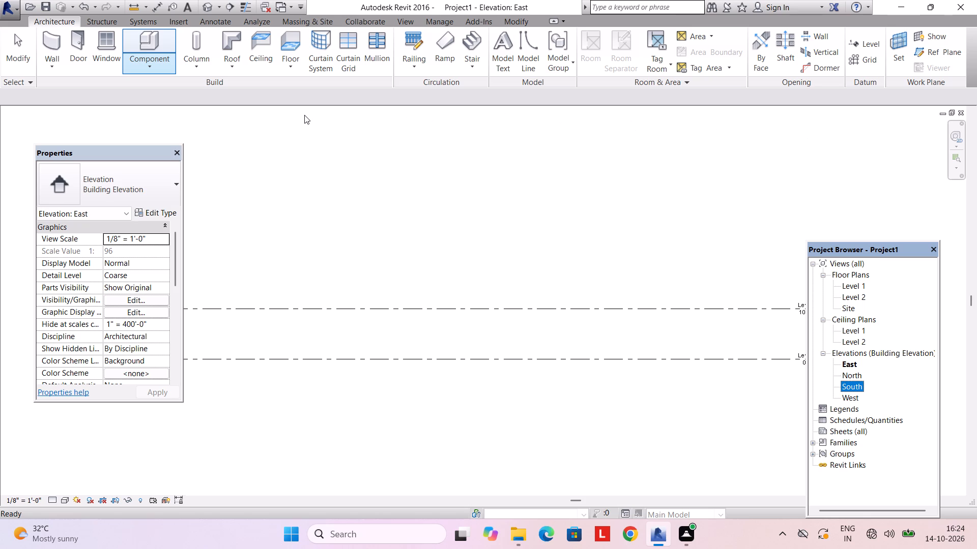
text(LL)
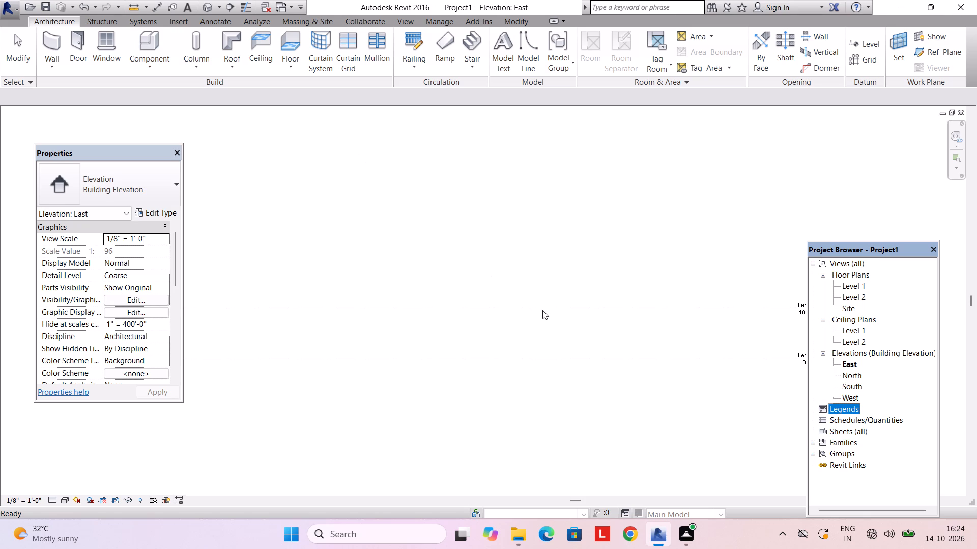
click(854, 379)
double_click(848, 368)
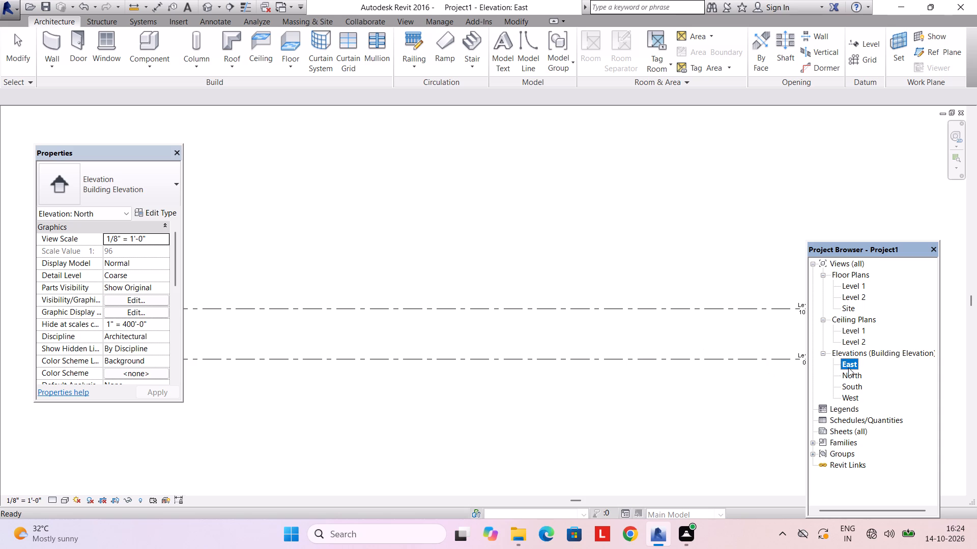
text(LL)
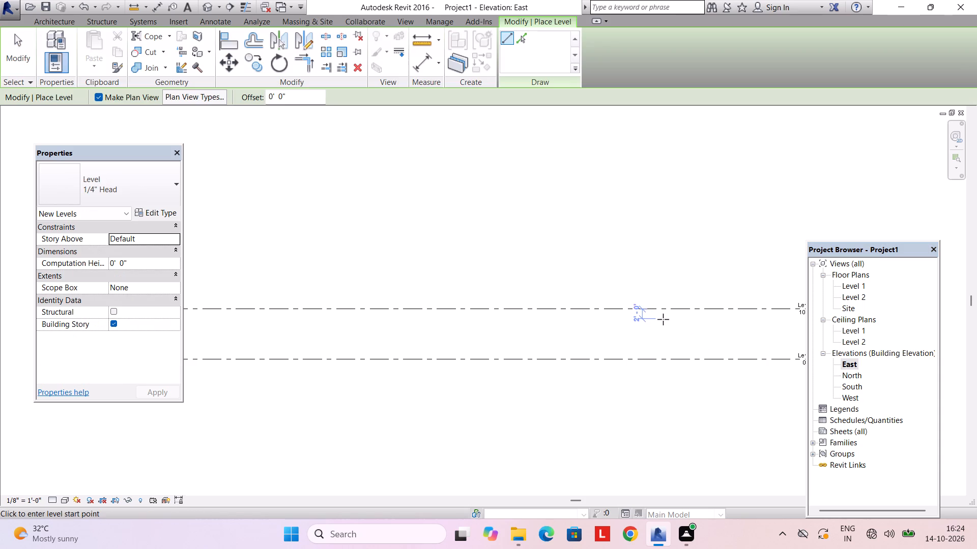
click(518, 42)
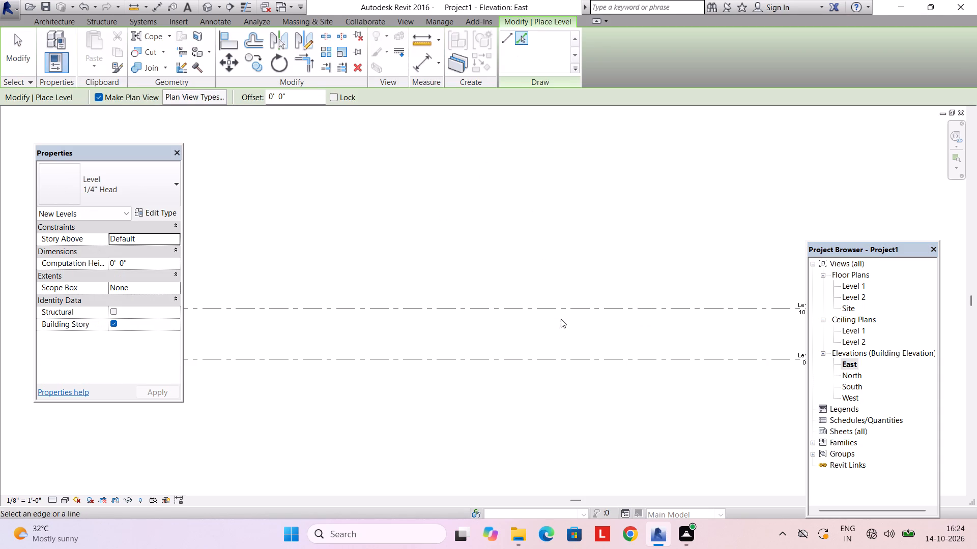
click(564, 309)
scroll(544, 310, down, 3)
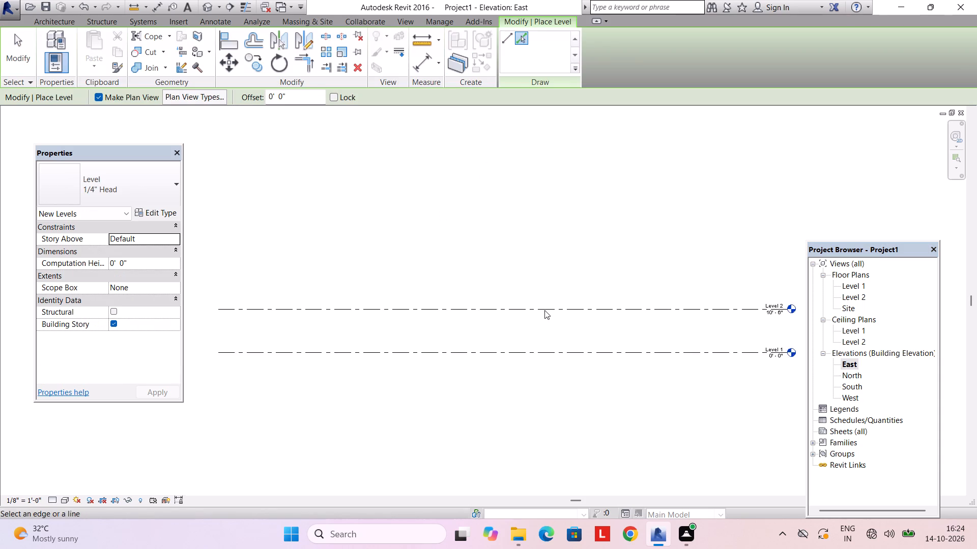
middle_drag(544, 310, 521, 318)
click(523, 43)
double_click(523, 40)
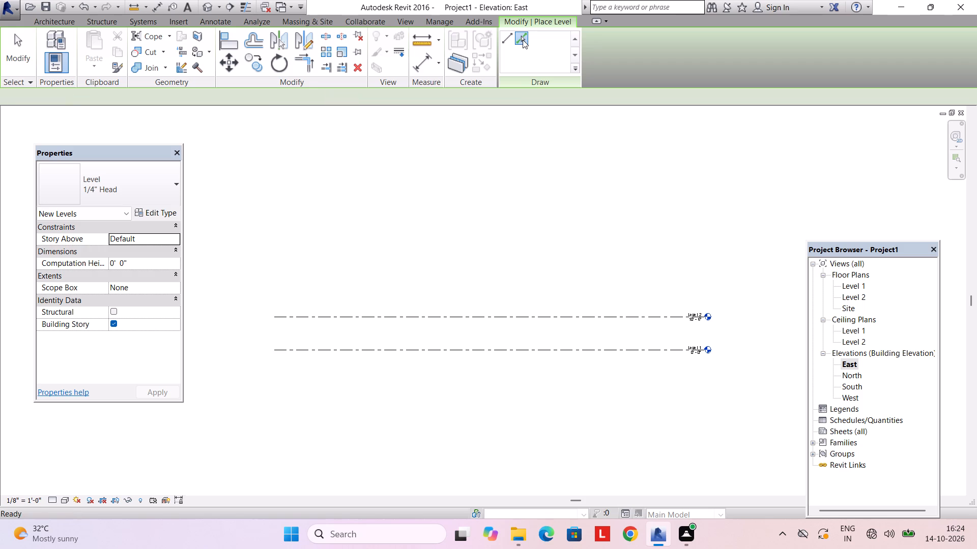
click(306, 100)
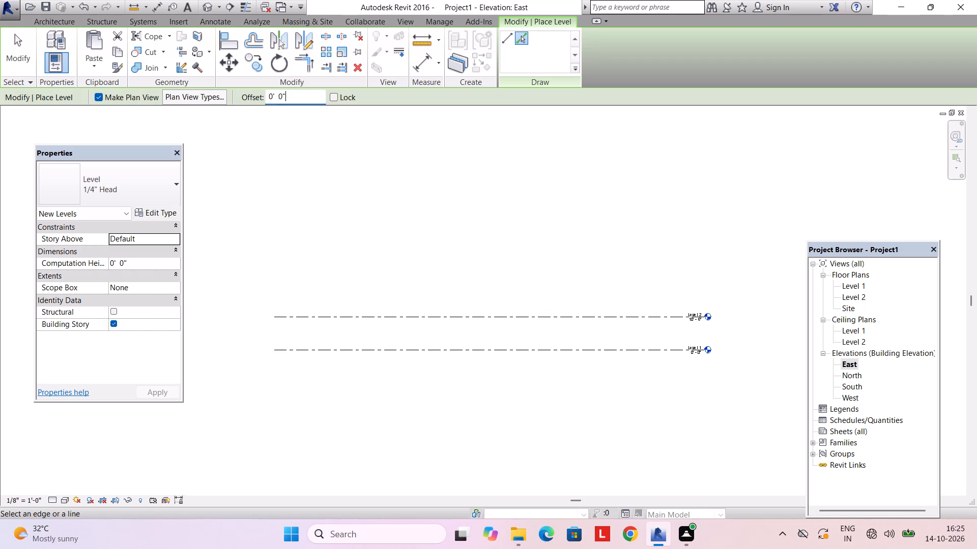
drag(300, 99, 225, 92)
text(10'6")
key(Return)
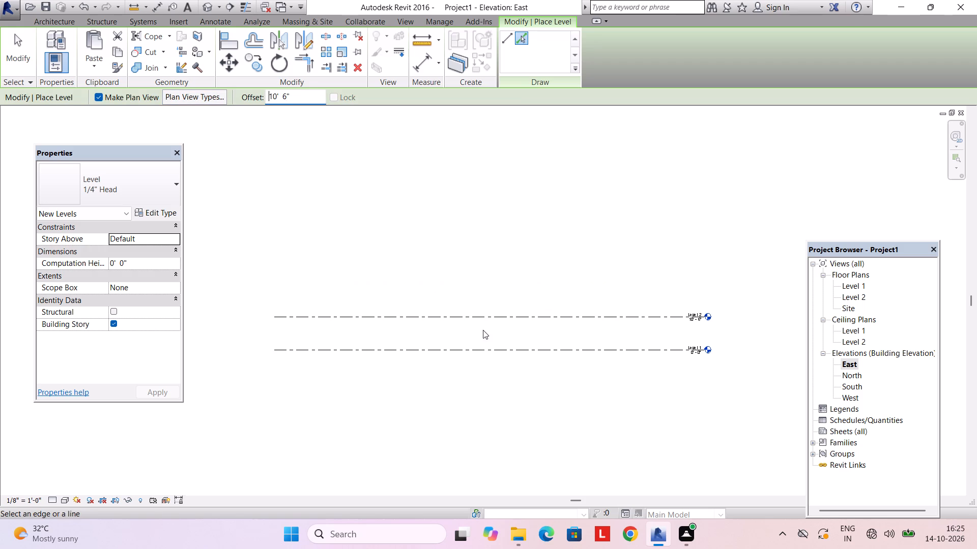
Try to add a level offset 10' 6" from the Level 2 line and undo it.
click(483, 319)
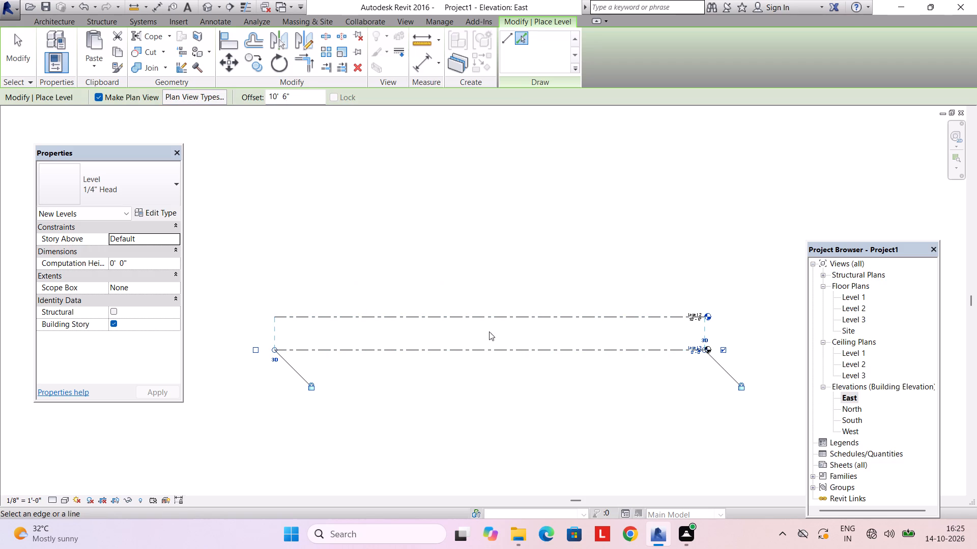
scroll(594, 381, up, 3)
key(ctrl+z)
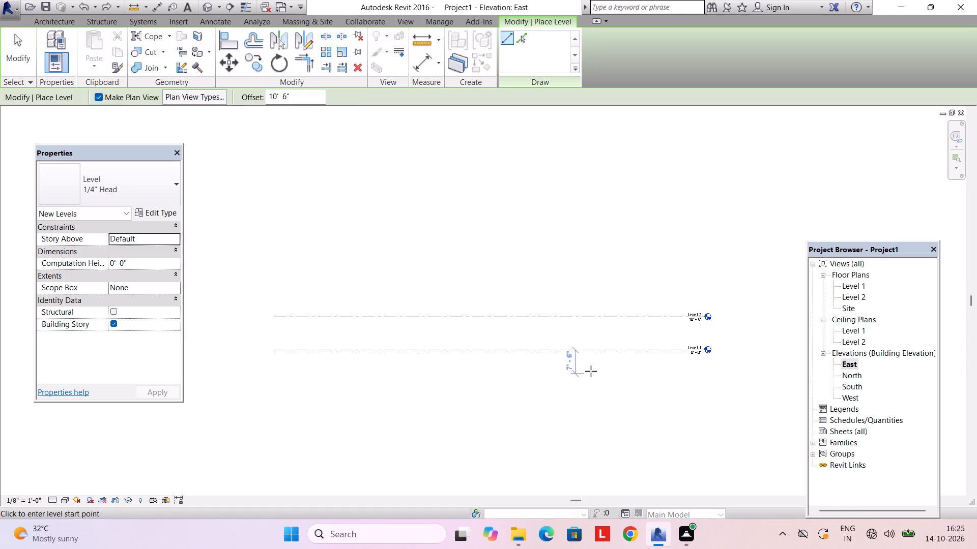
Add two more levels above Level 2 by picking lines, each 10' 6" above the one below.
click(522, 40)
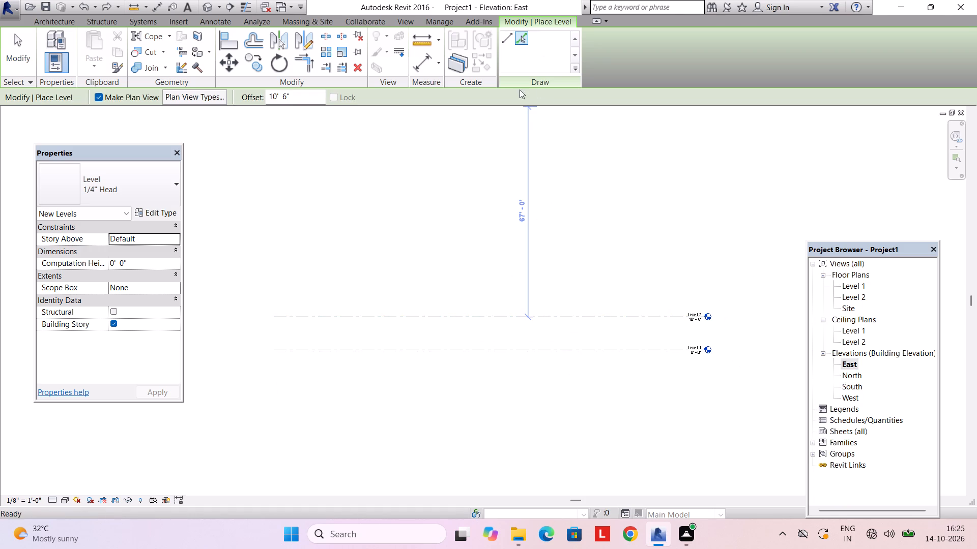
click(525, 314)
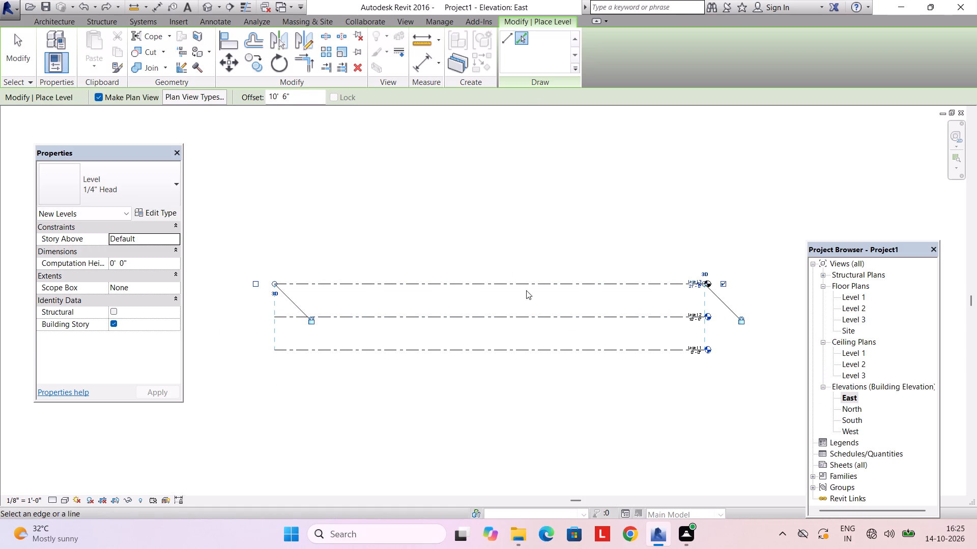
click(527, 284)
key(Escape)
key(Escape)
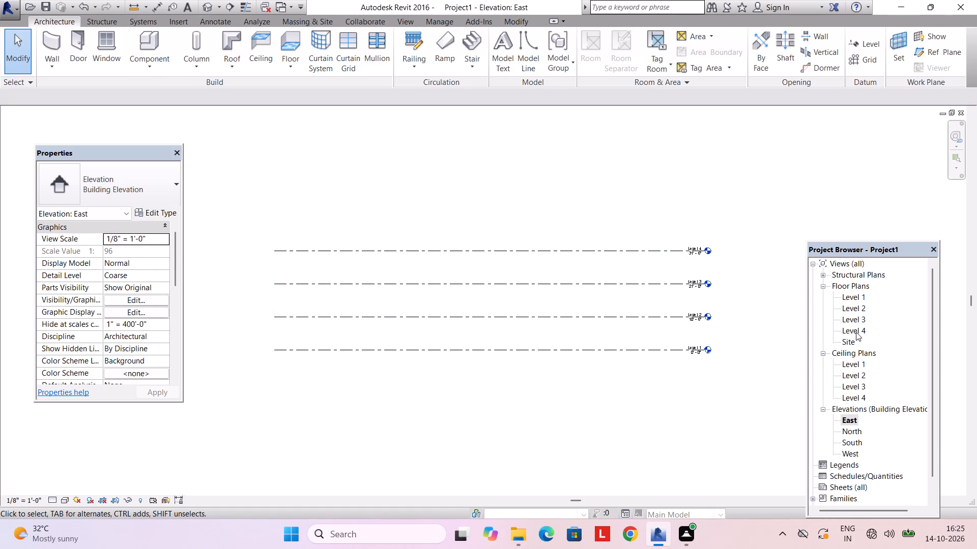
In the Level 1 floor plan, duplicate the Generic - 8" basic wall type under the name 9".
double_click(847, 295)
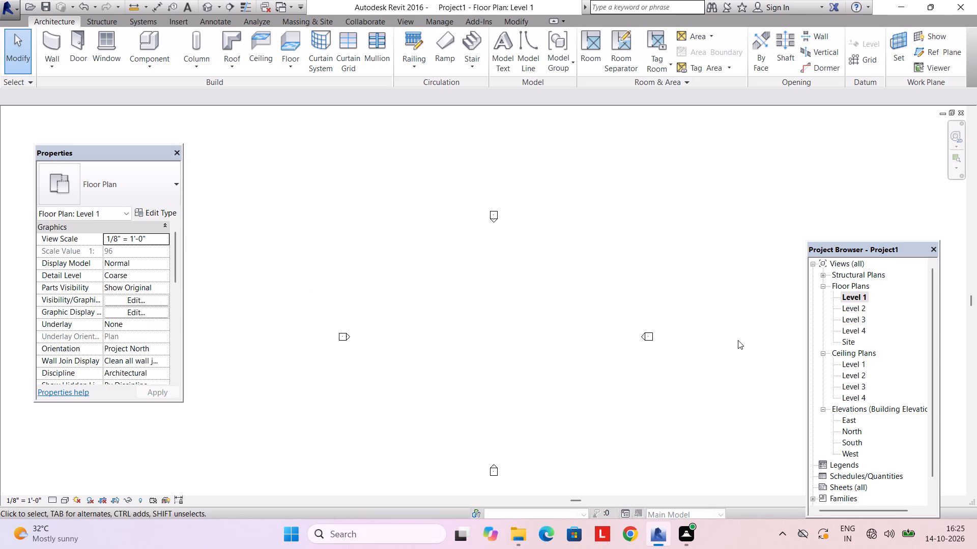
scroll(653, 367, down, 1)
scroll(577, 346, up, 2)
click(39, 38)
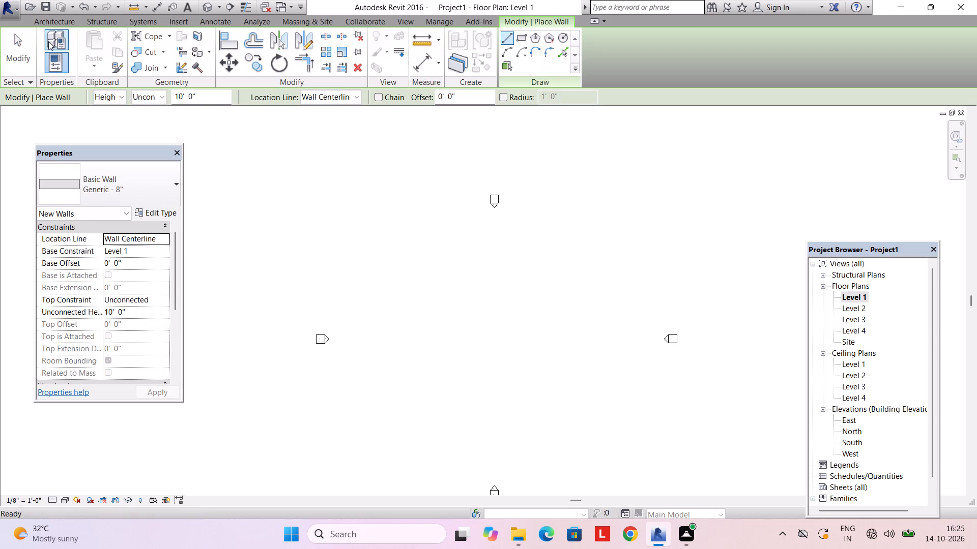
click(163, 208)
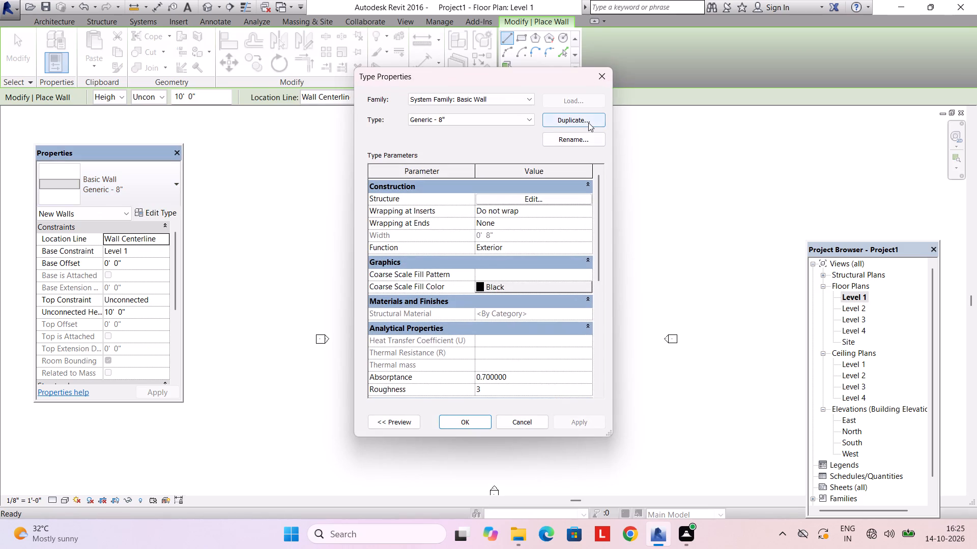
right_click(588, 123)
click(588, 123)
text(9")
key(Return)
Set the structure layer thickness of the 9" wall type to 9" and apply the type.
click(514, 197)
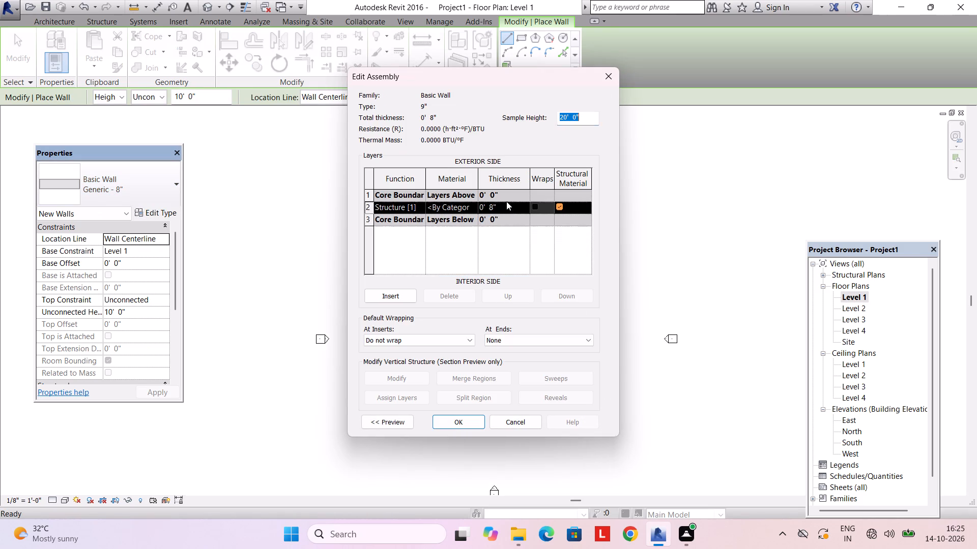
click(496, 206)
double_click(496, 206)
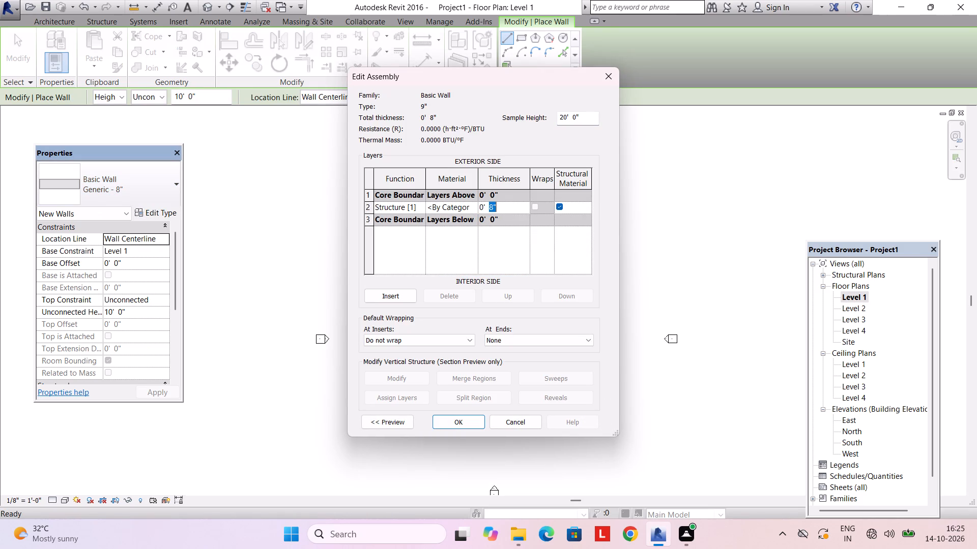
text(9")
key(Return)
click(463, 422)
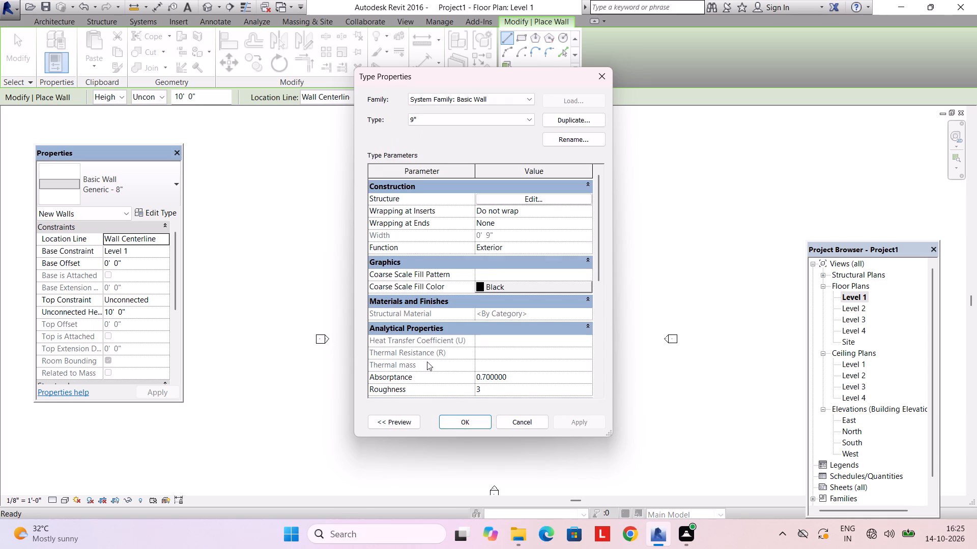
click(458, 420)
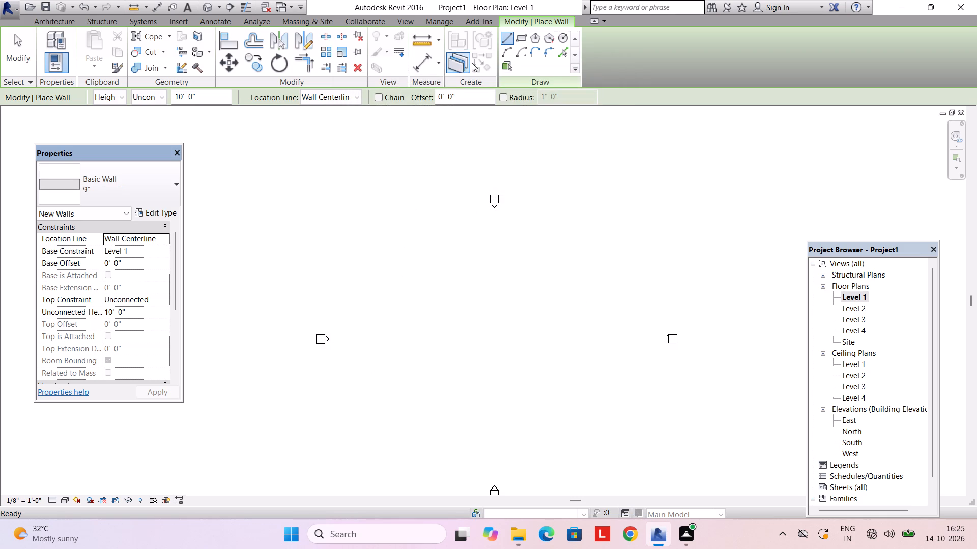
Draw a rectangle of 9" walls about 56' wide between the elevation markers on Level 1.
click(525, 39)
click(438, 274)
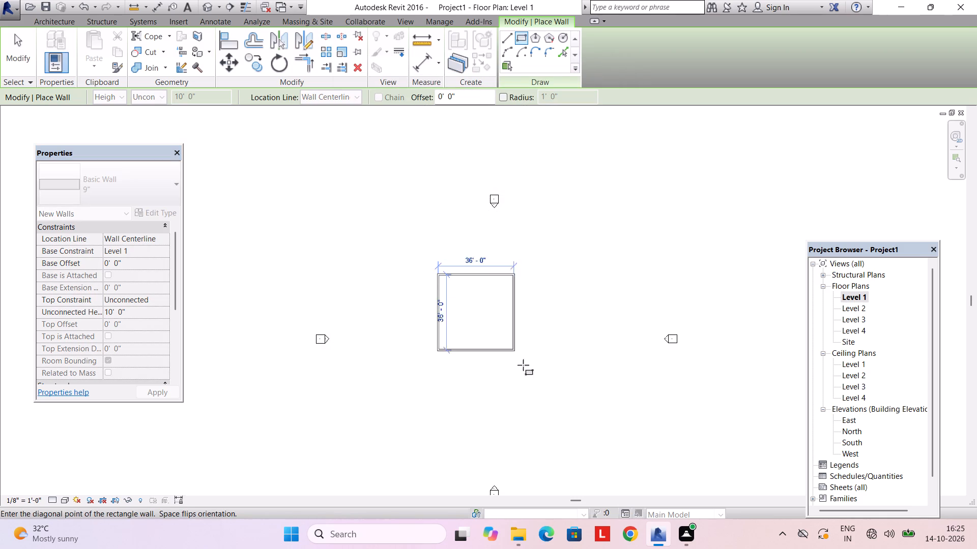
click(559, 409)
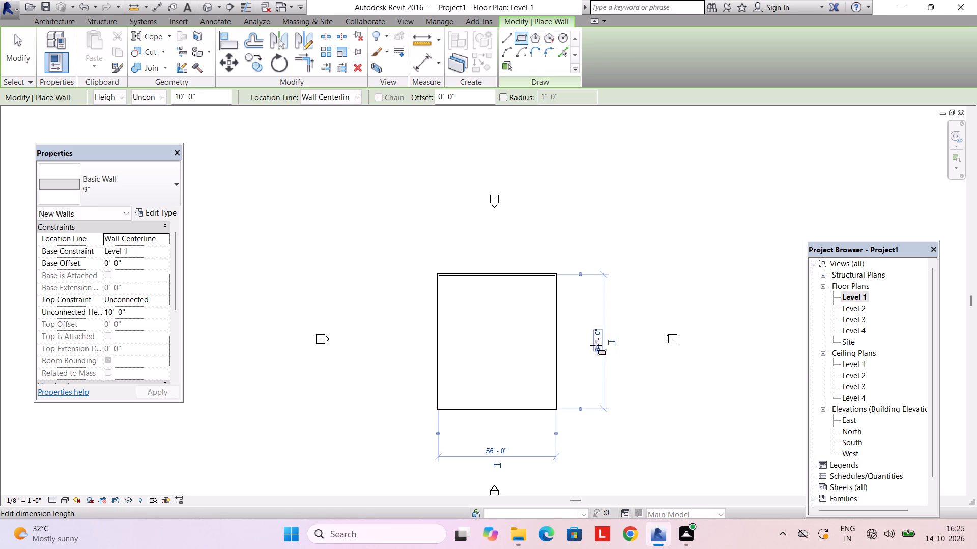
Set the wall rectangle's vertical dimension to 45' and its horizontal dimension to 25', and finish placing walls.
click(596, 345)
text(45')
key(Return)
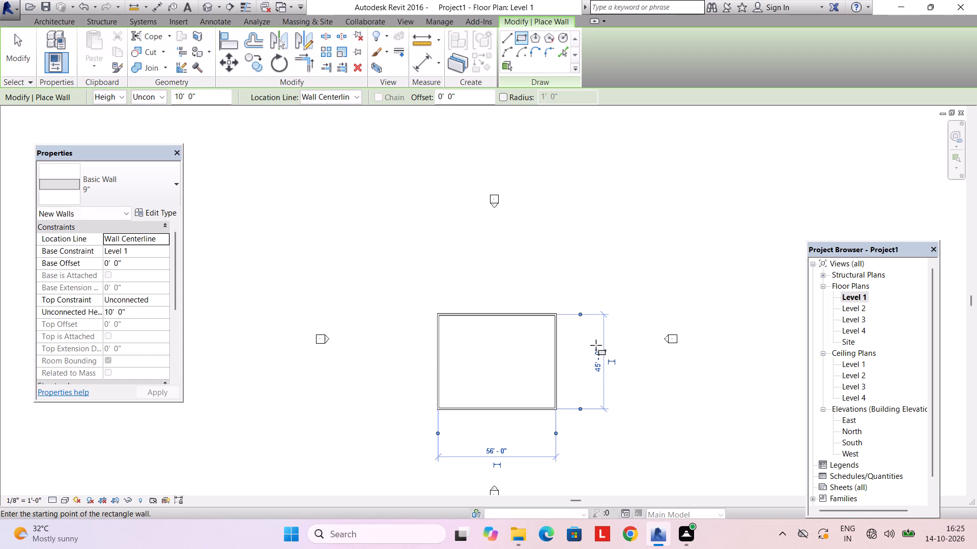
click(503, 454)
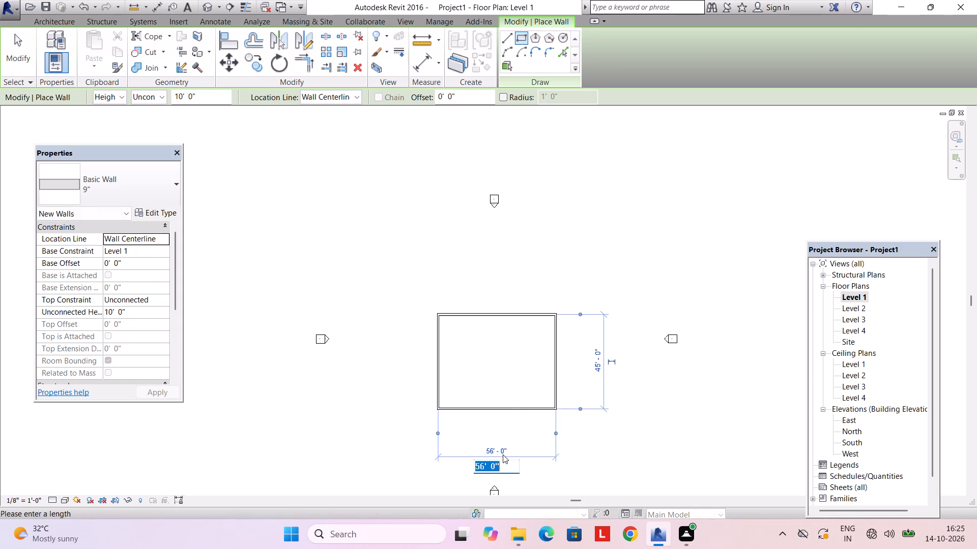
text(25')
key(Return)
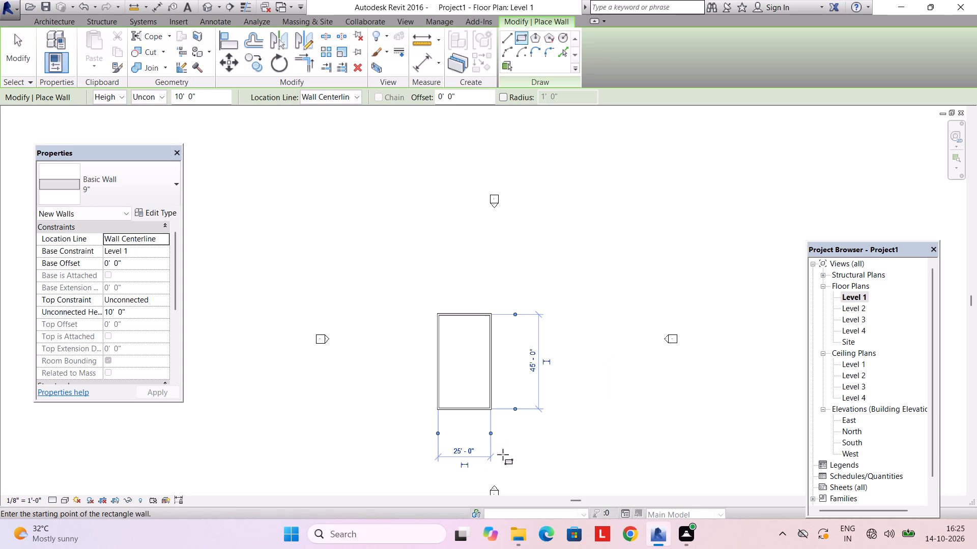
scroll(465, 382, up, 3)
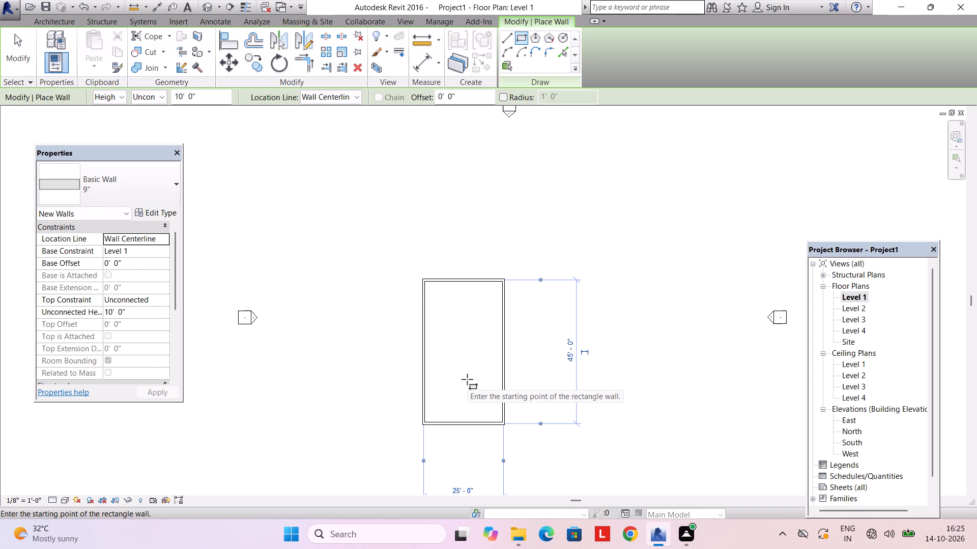
key(Escape)
middle_drag(467, 379, 506, 342)
scroll(493, 337, up, 5)
middle_drag(471, 308, 426, 327)
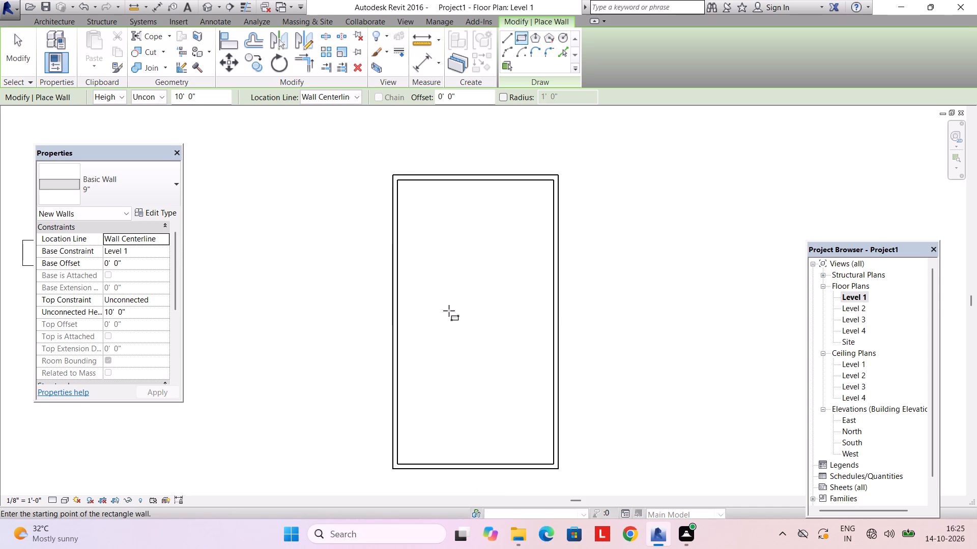
scroll(460, 307, up, 2)
scroll(462, 306, down, 4)
key(Escape)
key(Escape)
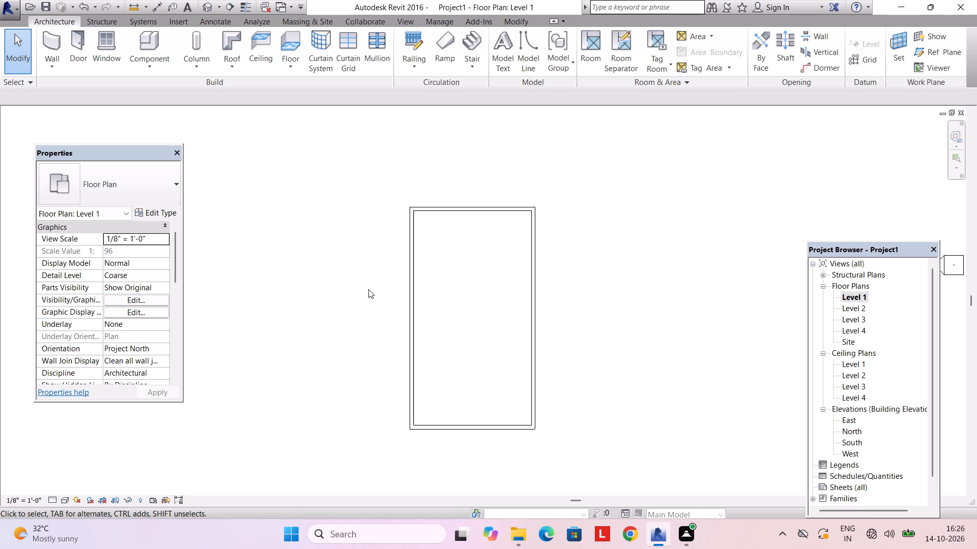
Duplicate the 9" basic wall type under the name 6".
scroll(396, 277, up, 1)
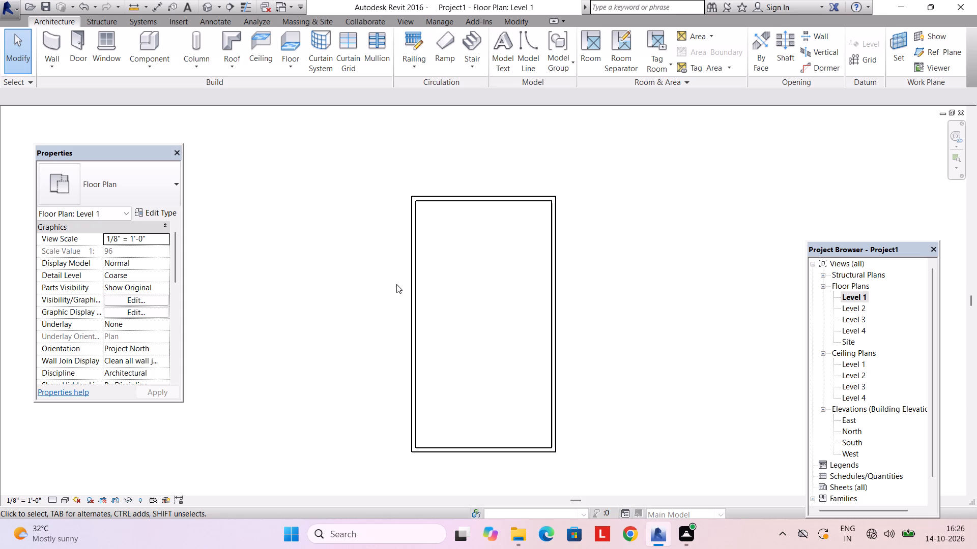
scroll(477, 278, up, 2)
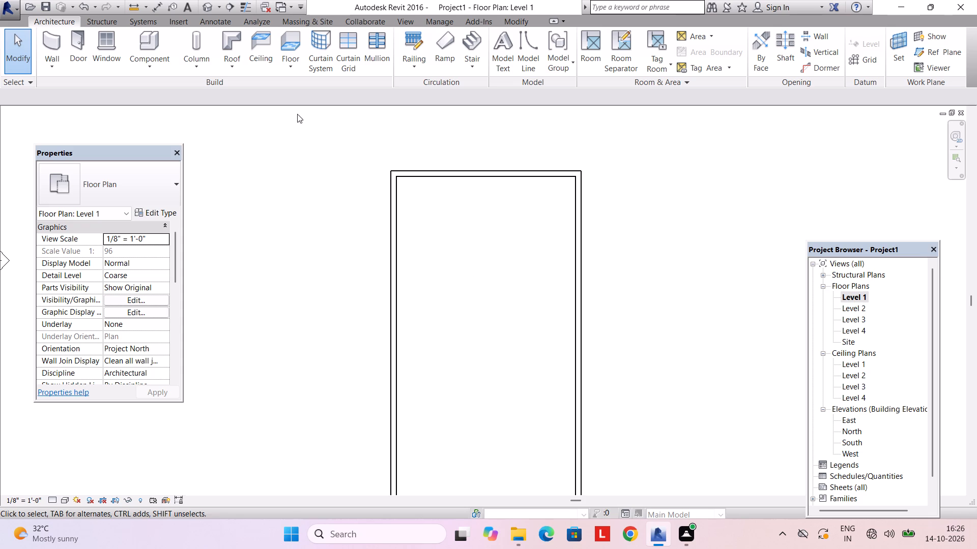
click(60, 49)
click(128, 185)
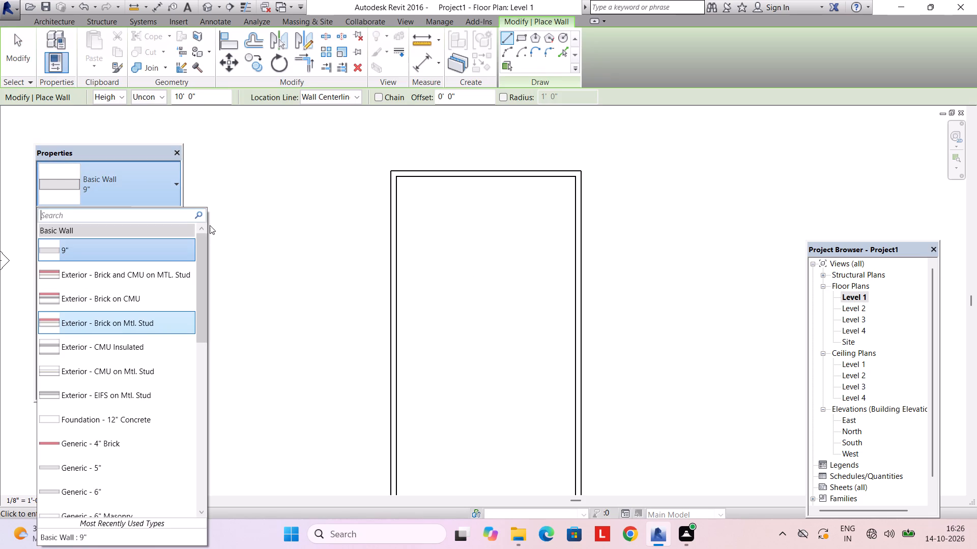
click(149, 192)
click(162, 217)
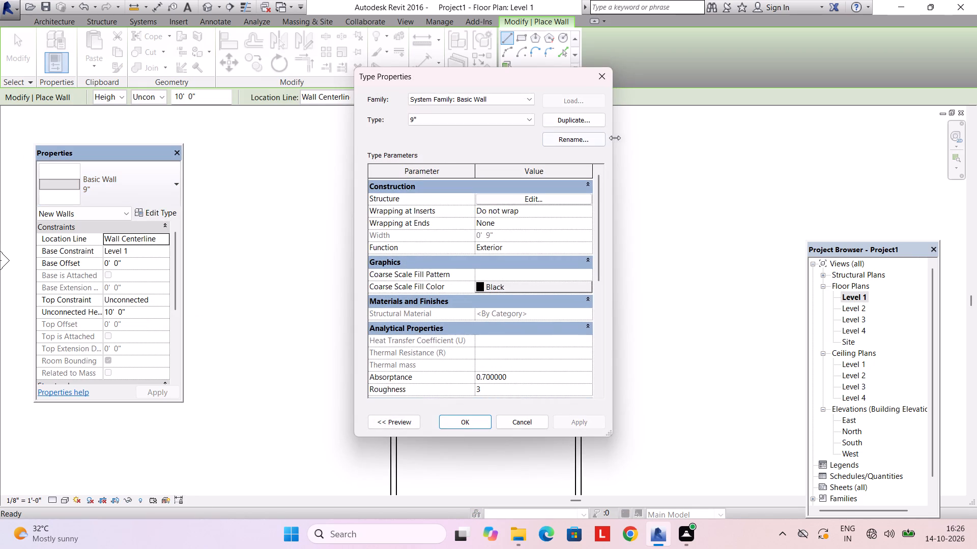
click(579, 121)
text(6")
key(Return)
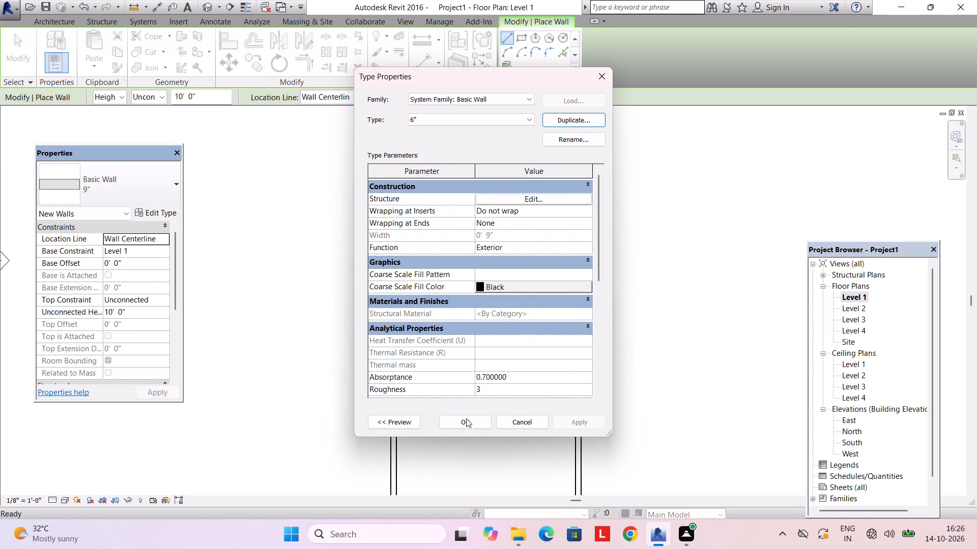
Set the structure layer thickness of the 6" wall type to 6" and apply the type.
click(543, 195)
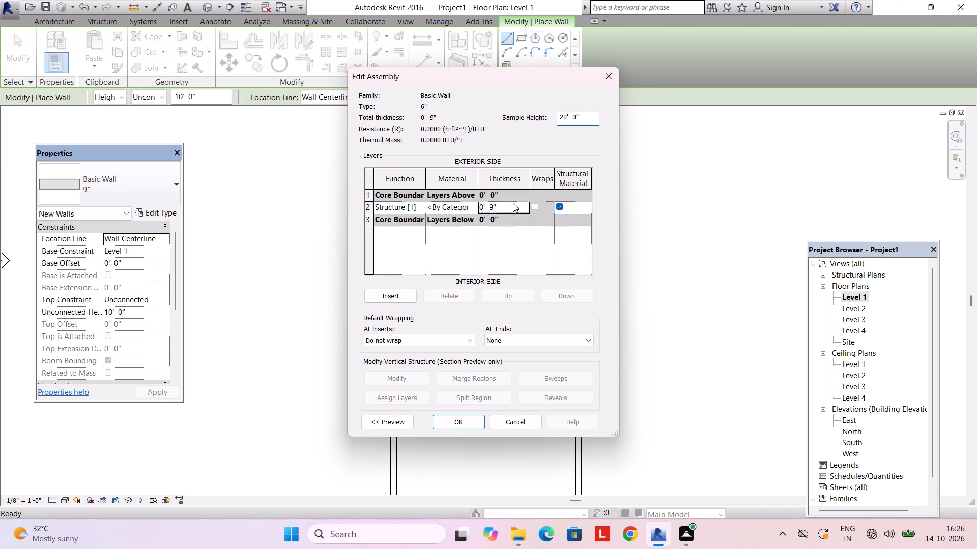
click(513, 203)
text(6")
key(Return)
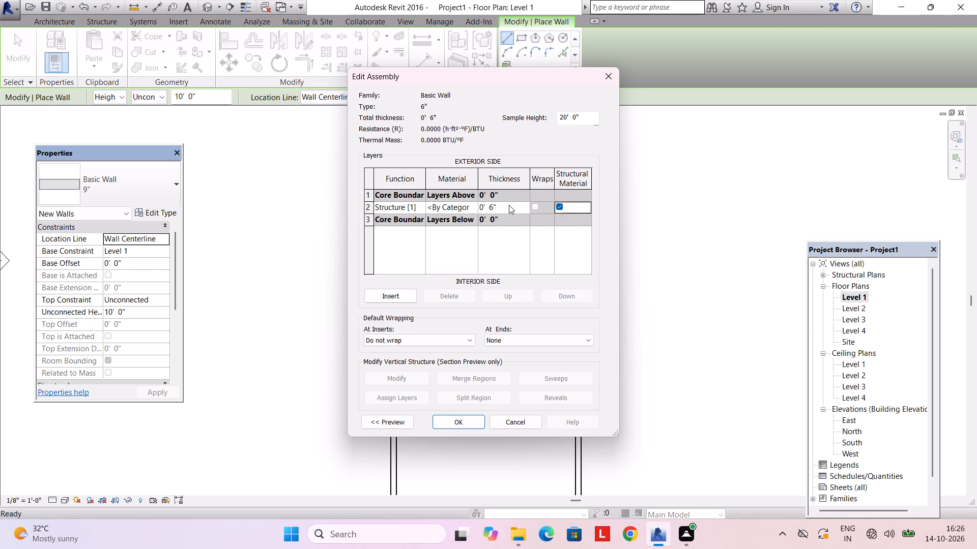
click(461, 421)
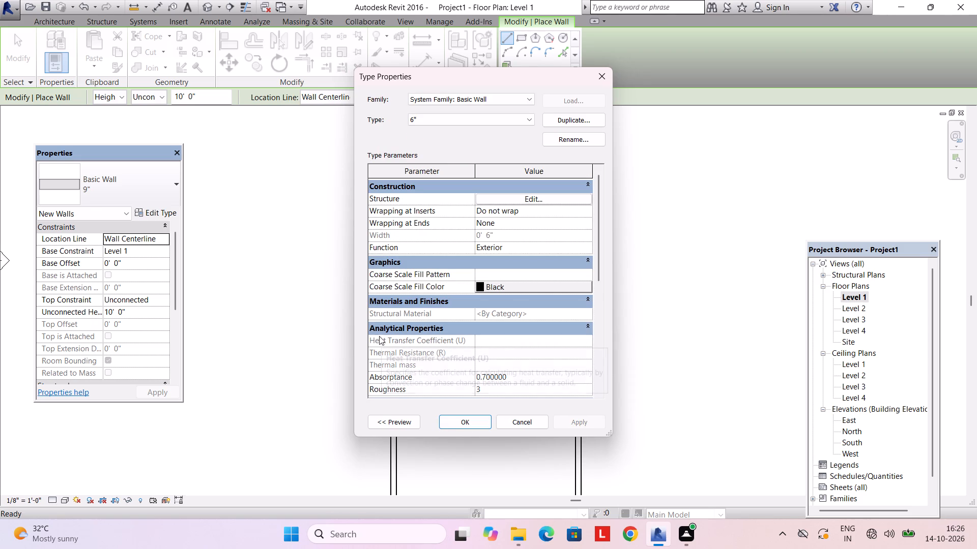
click(453, 423)
Set the location line for new walls to Finish Face: Interior.
click(332, 96)
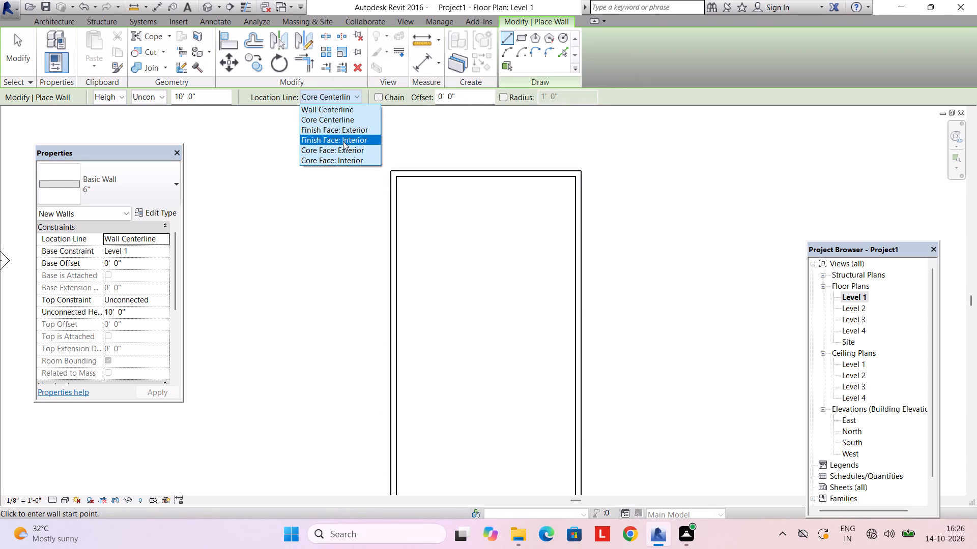
click(343, 141)
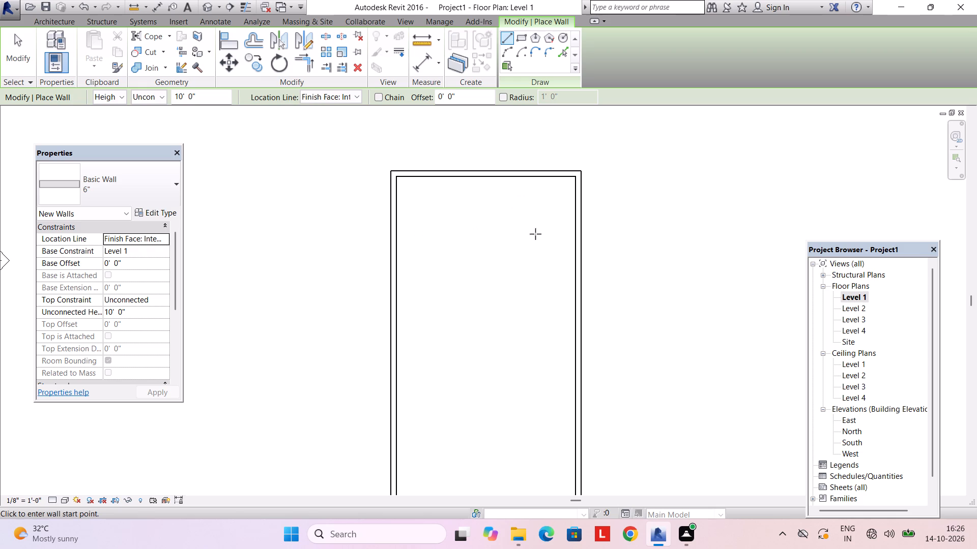
middle_drag(535, 234, 522, 223)
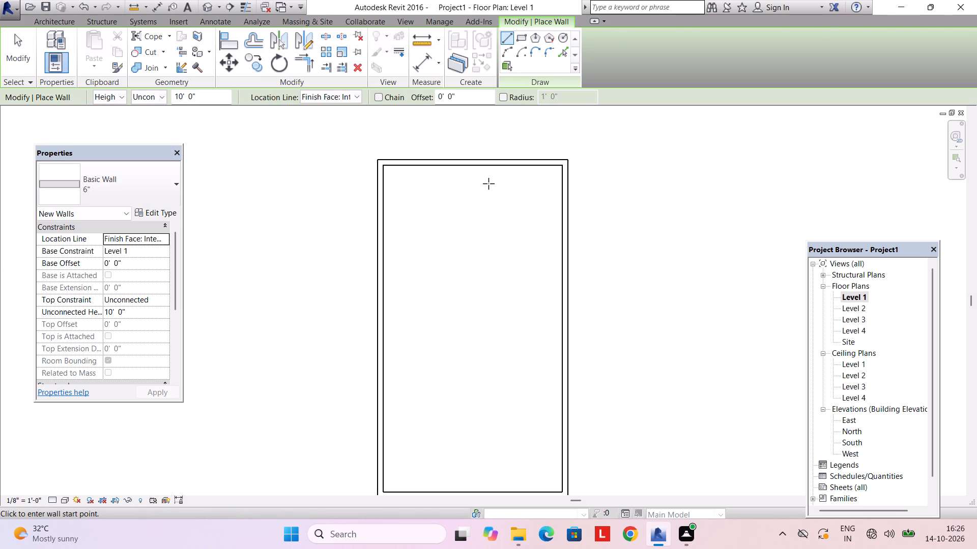
key(Escape)
Draw a 9" wall parallel to the east outer wall, about 2' 6" inside it, running from the north wall to the south wall.
click(64, 39)
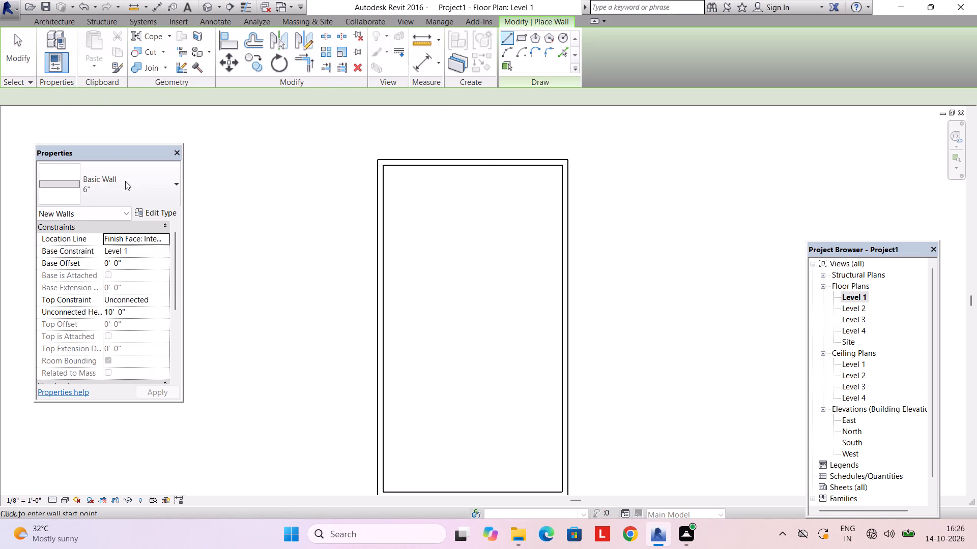
click(125, 181)
click(127, 270)
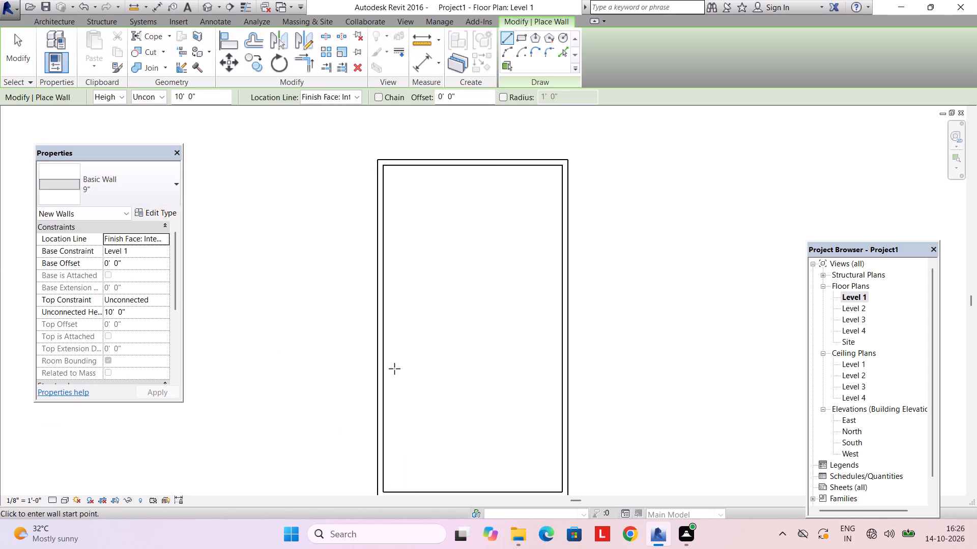
middle_drag(395, 369, 381, 324)
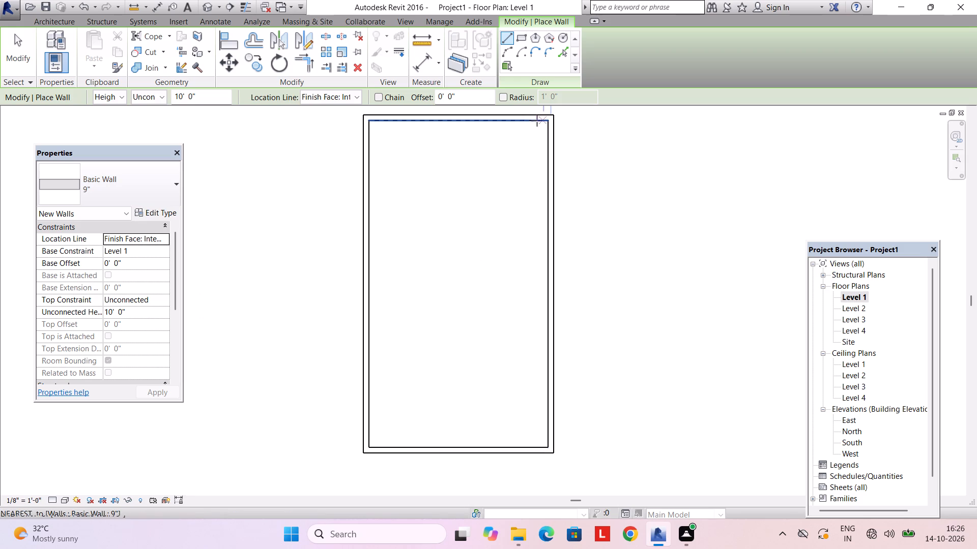
scroll(530, 120, down, 1)
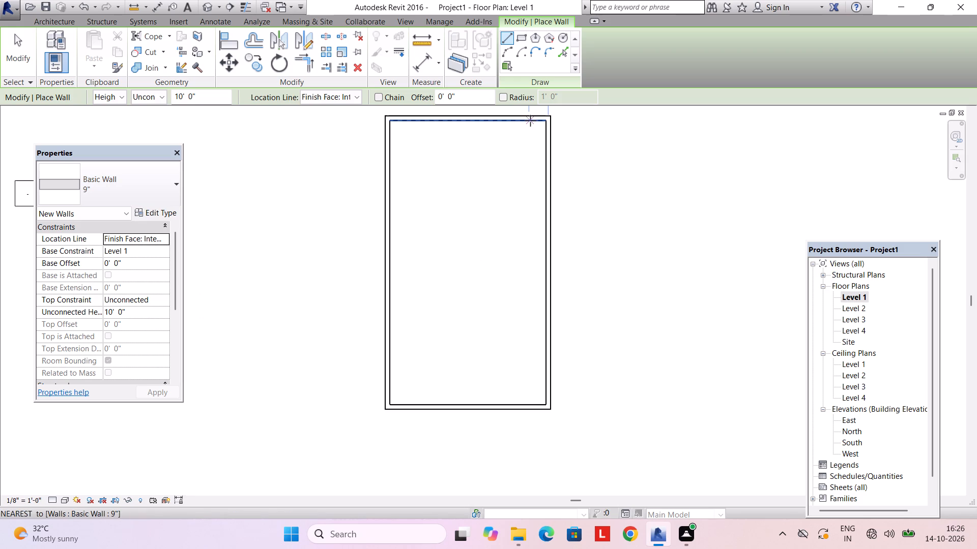
middle_drag(530, 120, 507, 162)
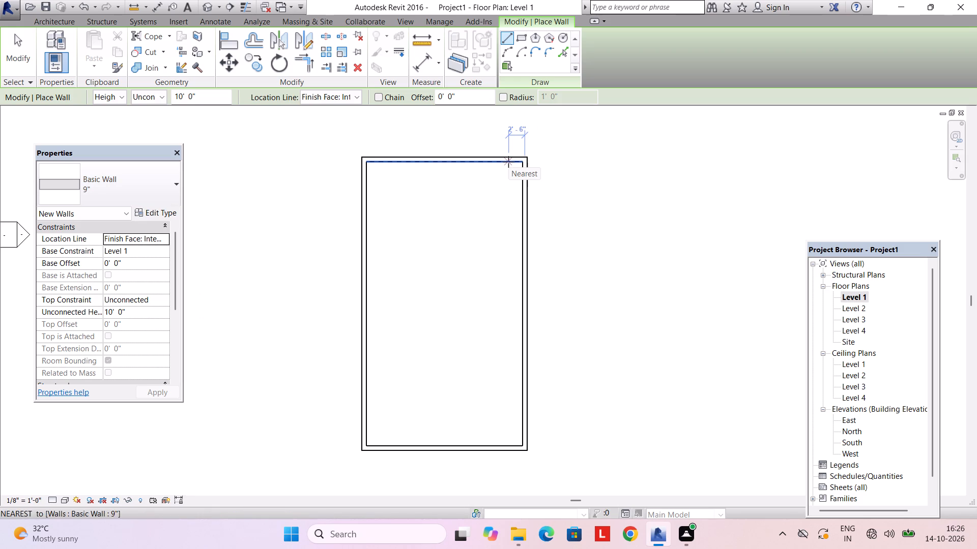
click(508, 162)
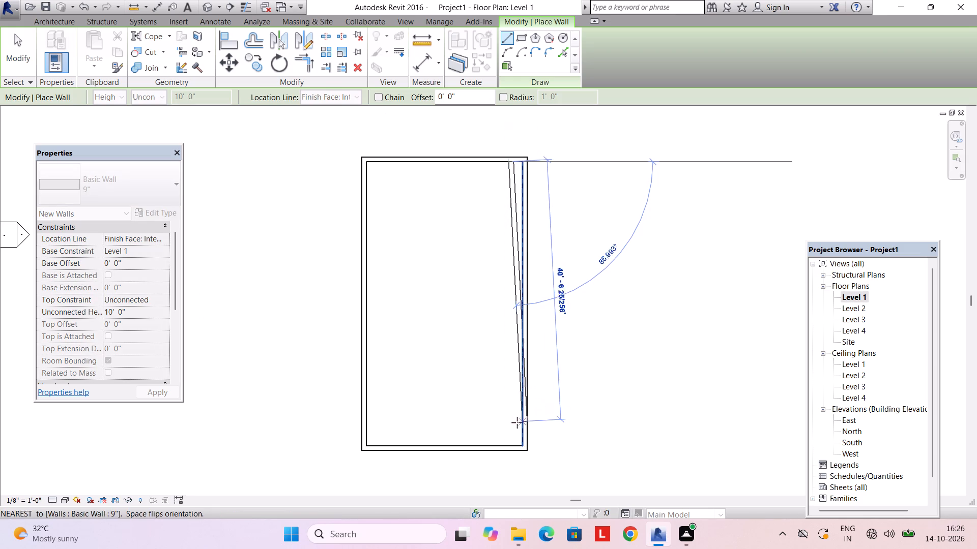
click(508, 446)
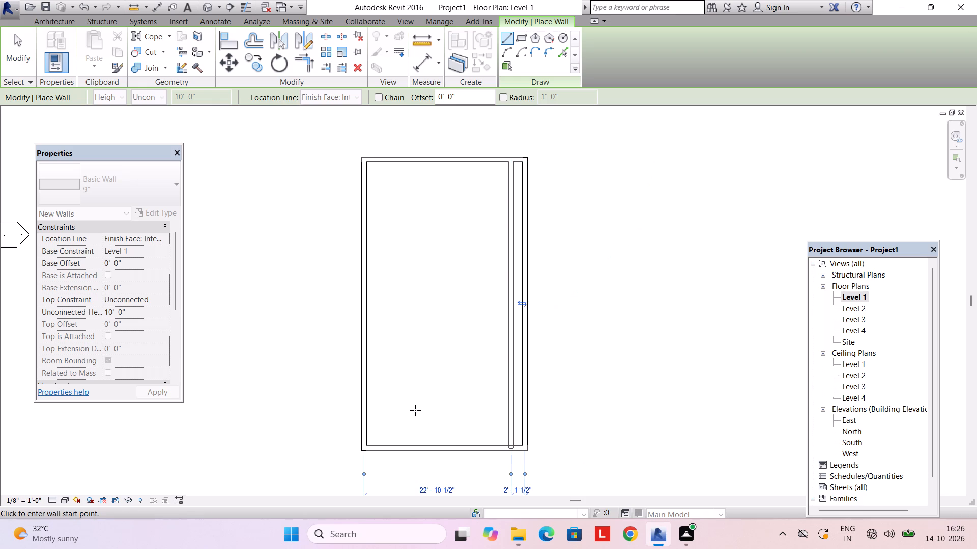
key(Escape)
middle_drag(412, 326, 418, 327)
scroll(491, 307, up, 3)
middle_drag(494, 293, 478, 283)
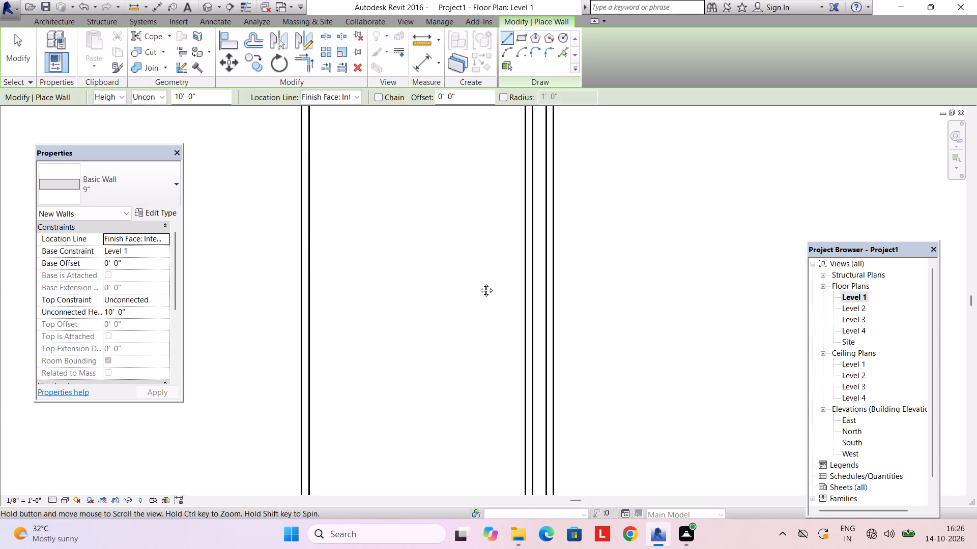
middle_drag(478, 283, 439, 259)
scroll(436, 261, down, 2)
middle_drag(431, 263, 430, 313)
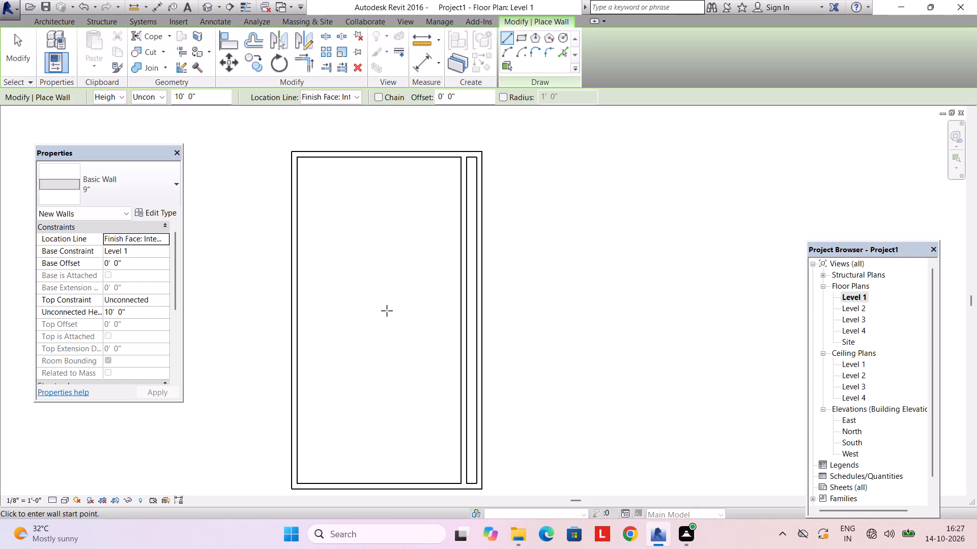
middle_click(416, 269)
key(Escape)
key(Escape)
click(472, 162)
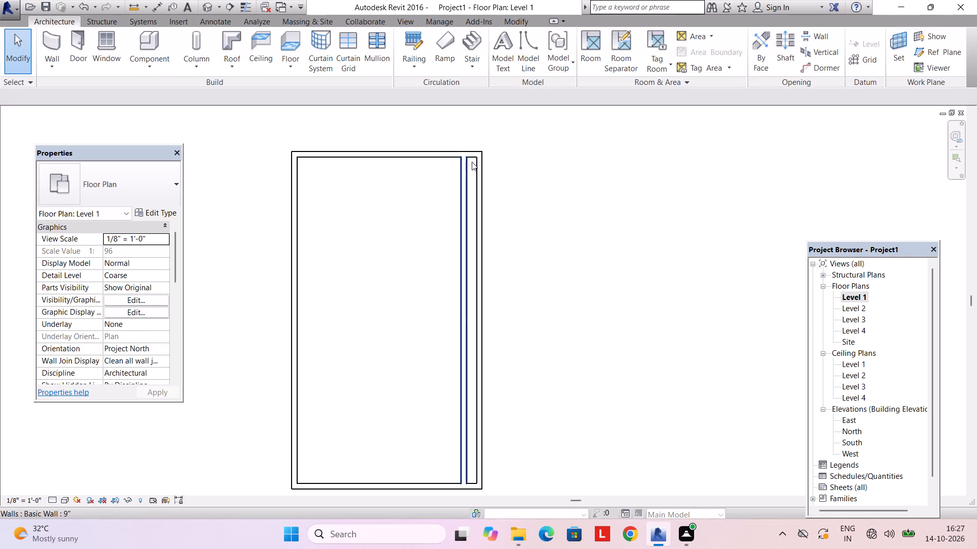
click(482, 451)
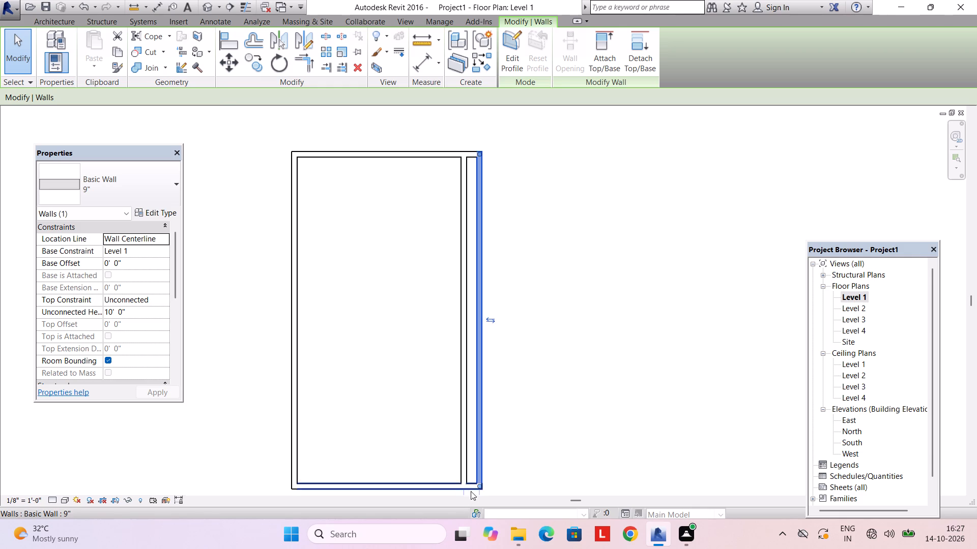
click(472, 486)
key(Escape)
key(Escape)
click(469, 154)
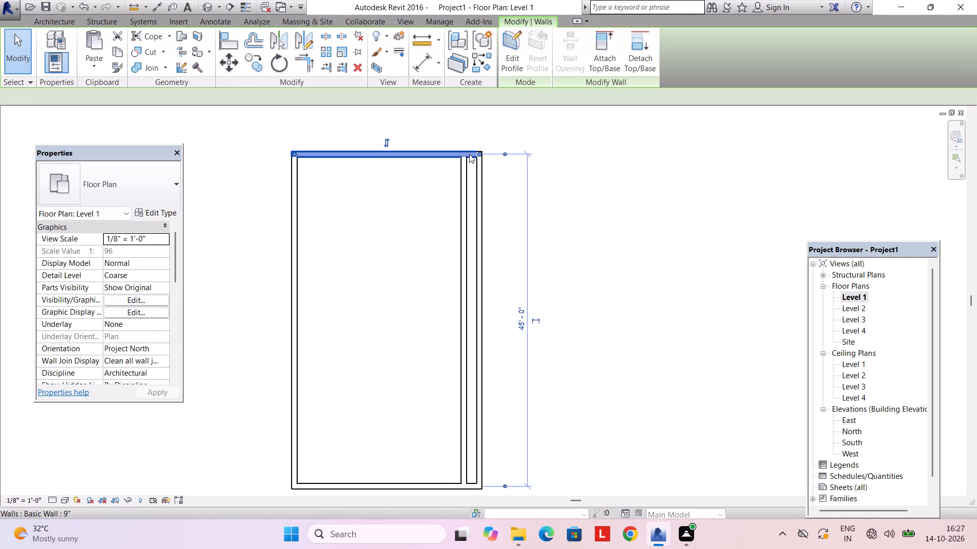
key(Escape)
Move the inner wall's dimension witness line to its west face and set the distance to the east outer wall to 3'.
click(461, 323)
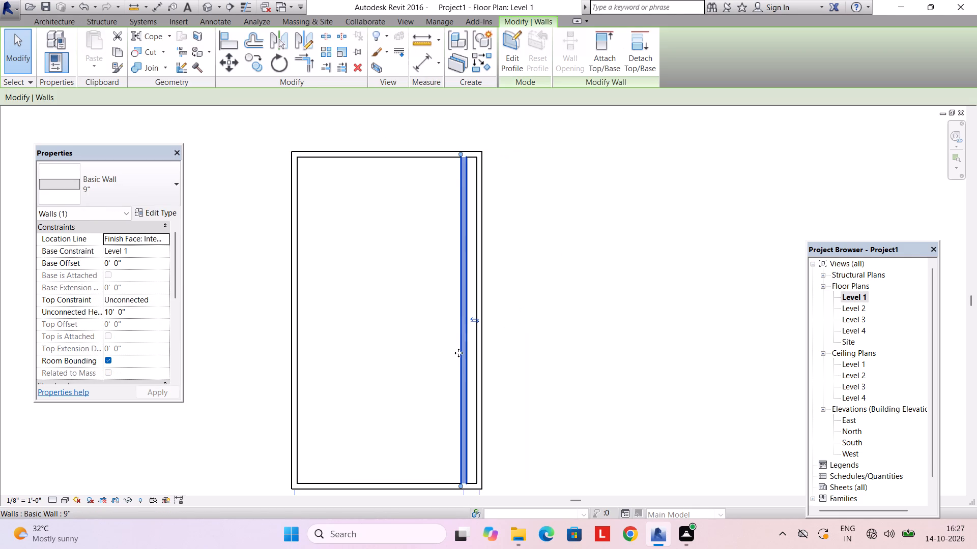
scroll(457, 354, down, 2)
middle_drag(425, 349, 424, 328)
scroll(453, 438, up, 2)
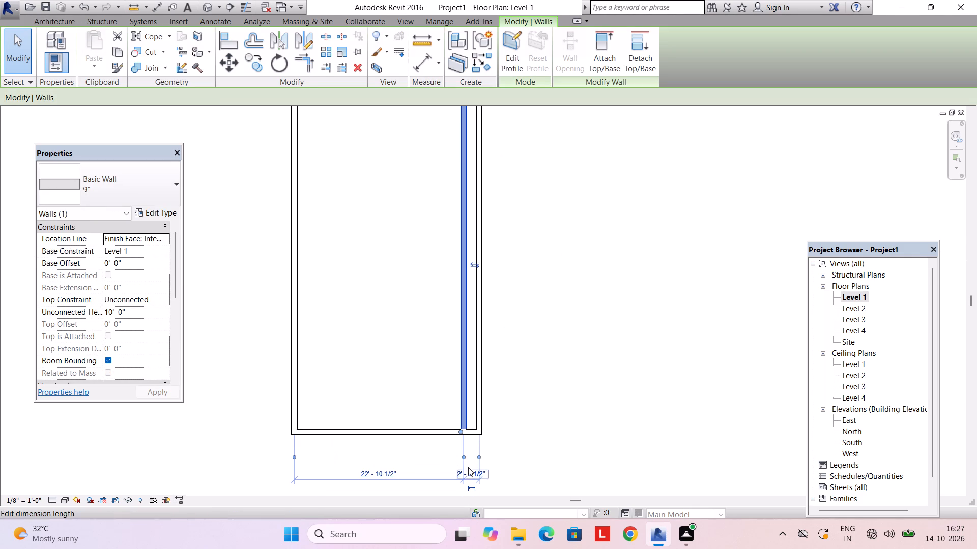
click(461, 454)
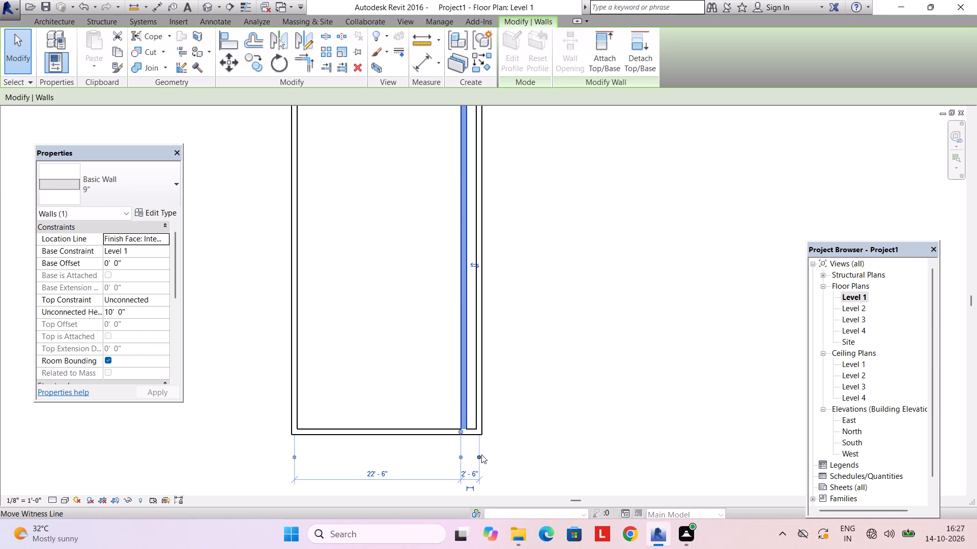
click(467, 476)
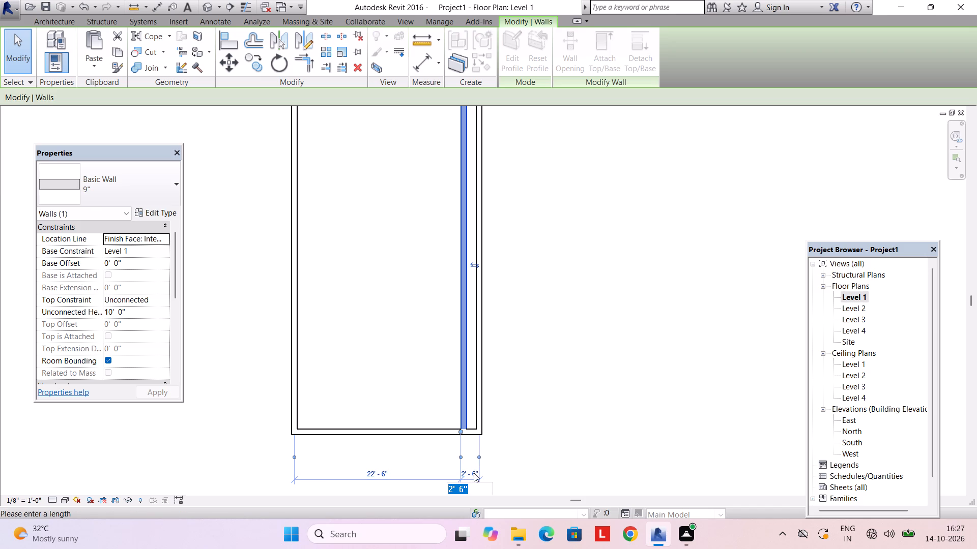
text(3')
key(Return)
Apply the 3' distance between the inner 9" wall and the east outer wall.
key(Return)
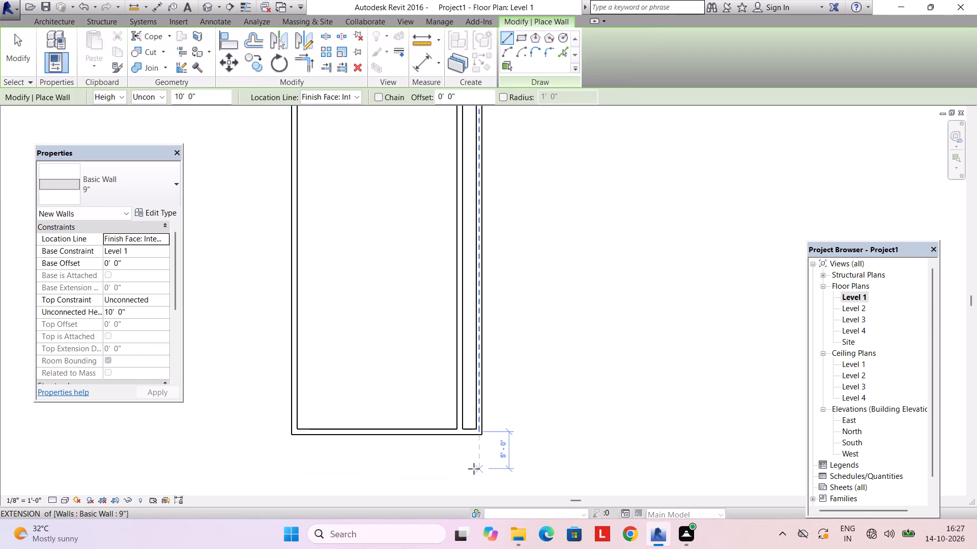
Draw a 14' long 6" wall running west from the inner wall's west face, starting 12' south of the north wall.
middle_drag(320, 322, 333, 400)
scroll(403, 297, up, 2)
middle_drag(399, 291, 356, 308)
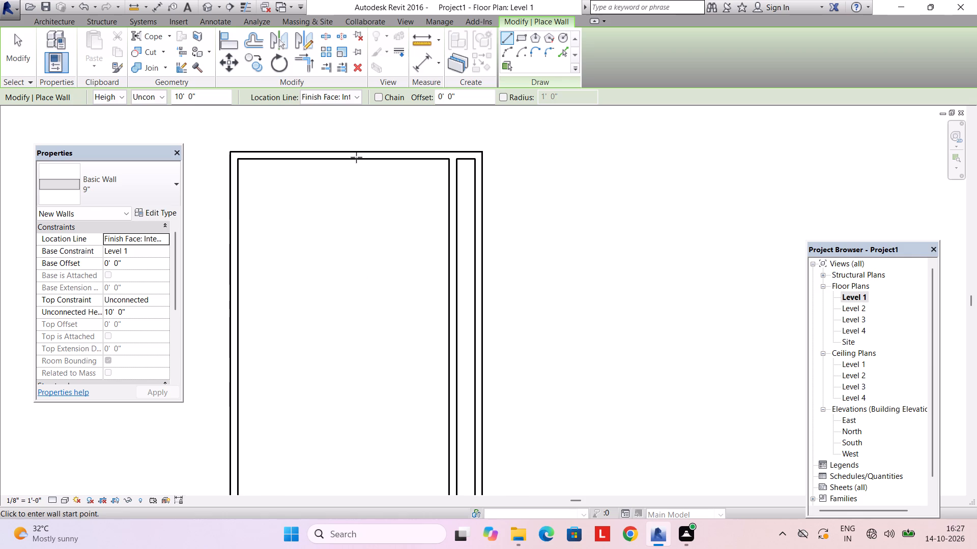
click(132, 190)
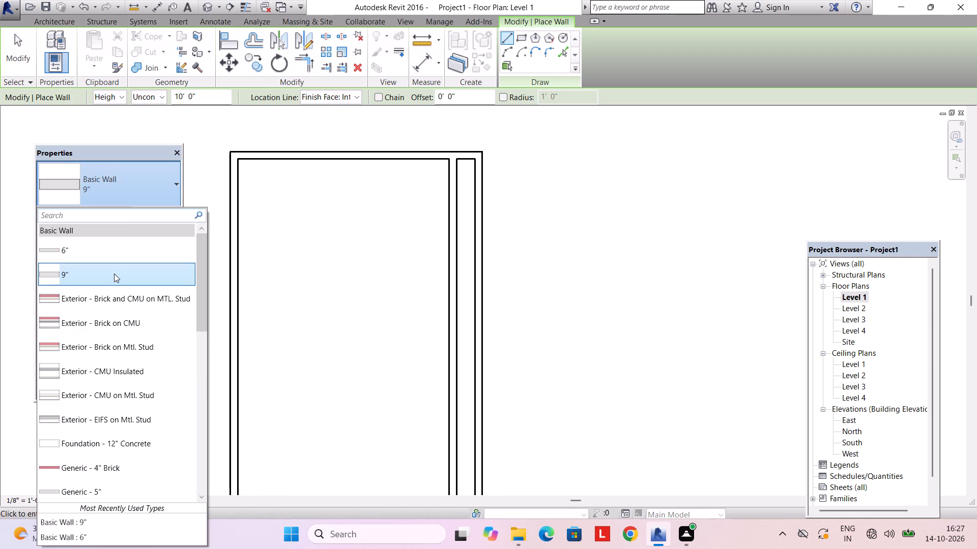
middle_drag(332, 316, 335, 225)
middle_drag(340, 281, 330, 198)
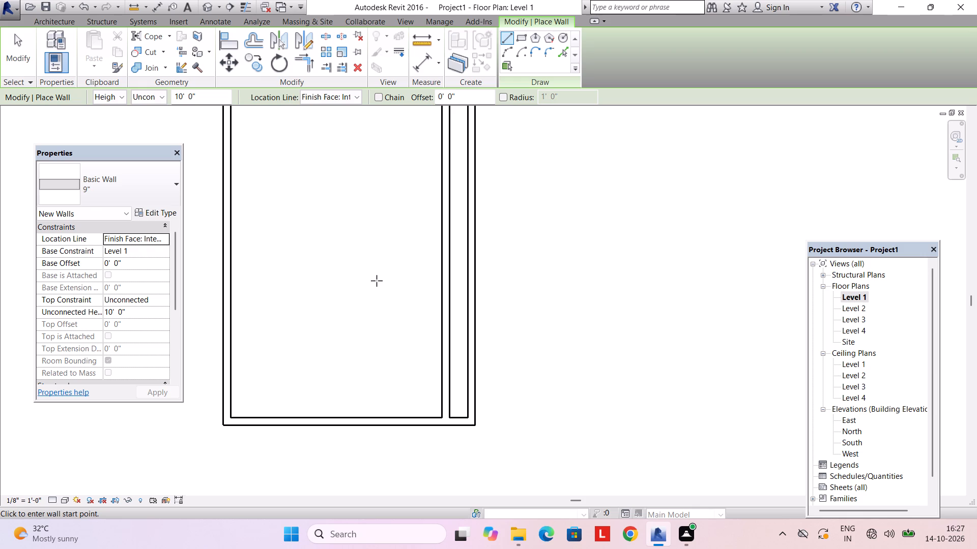
middle_drag(334, 278, 334, 368)
scroll(322, 283, down, 2)
middle_drag(322, 284, 321, 346)
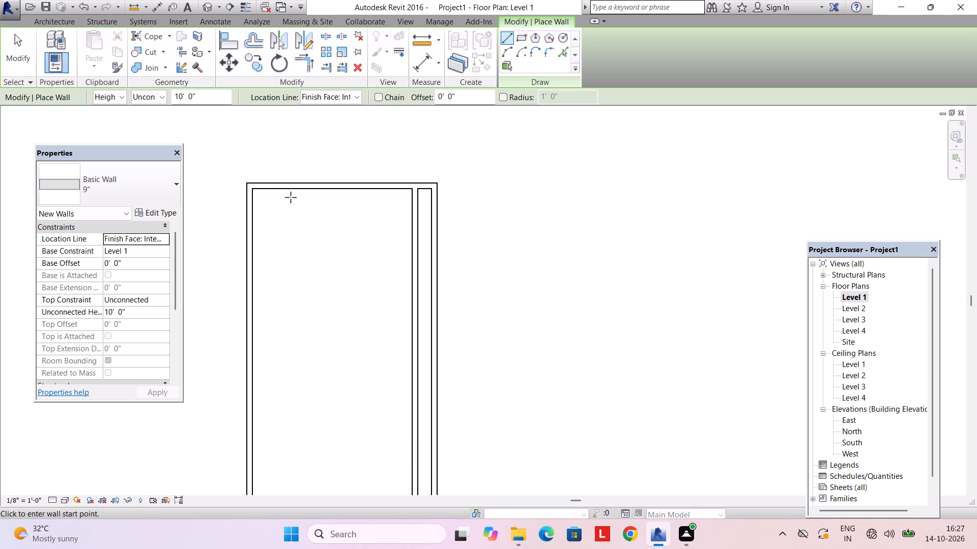
click(147, 186)
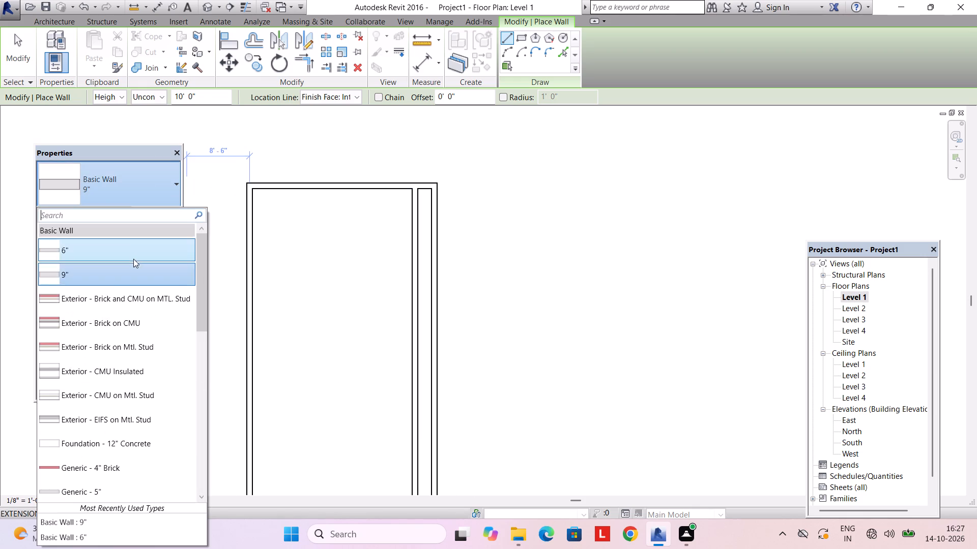
click(130, 250)
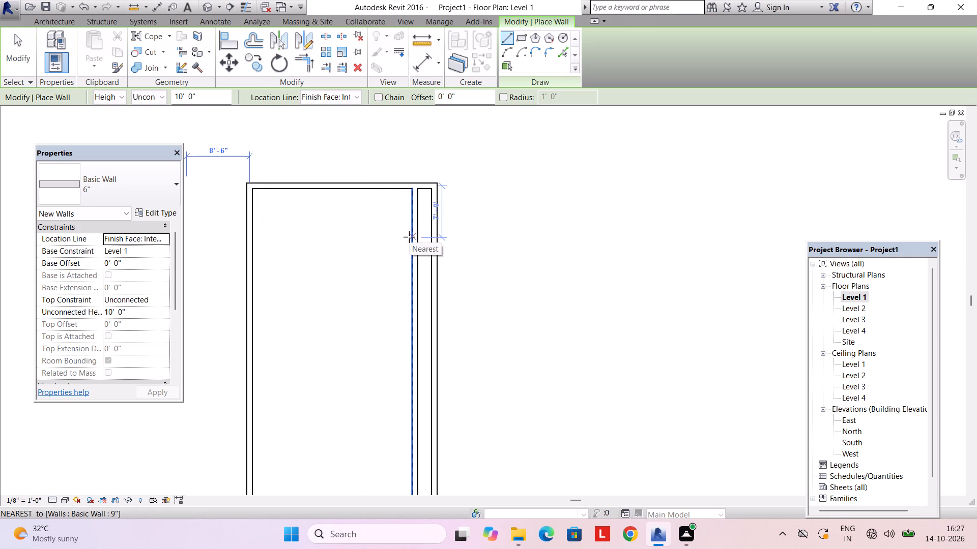
text(12')
key(Return)
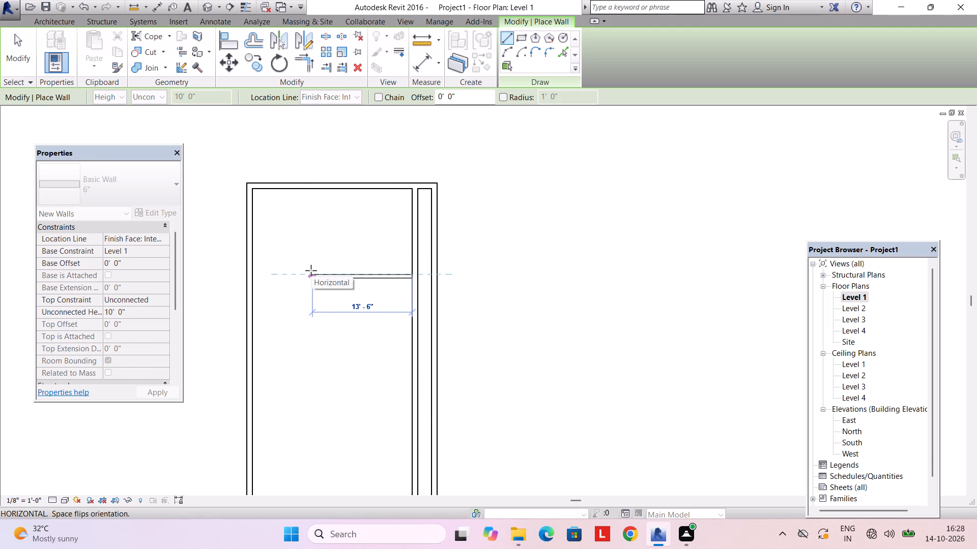
text(14')
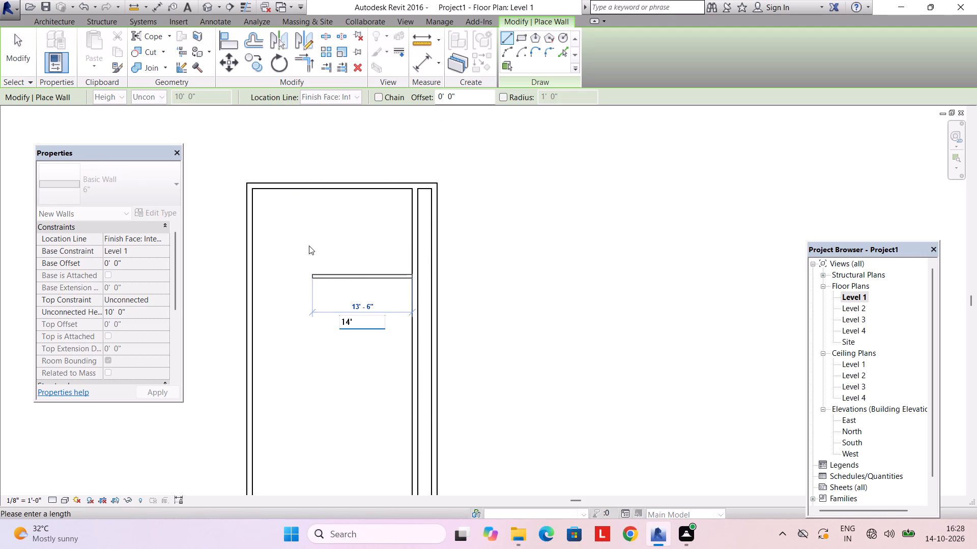
key(Return)
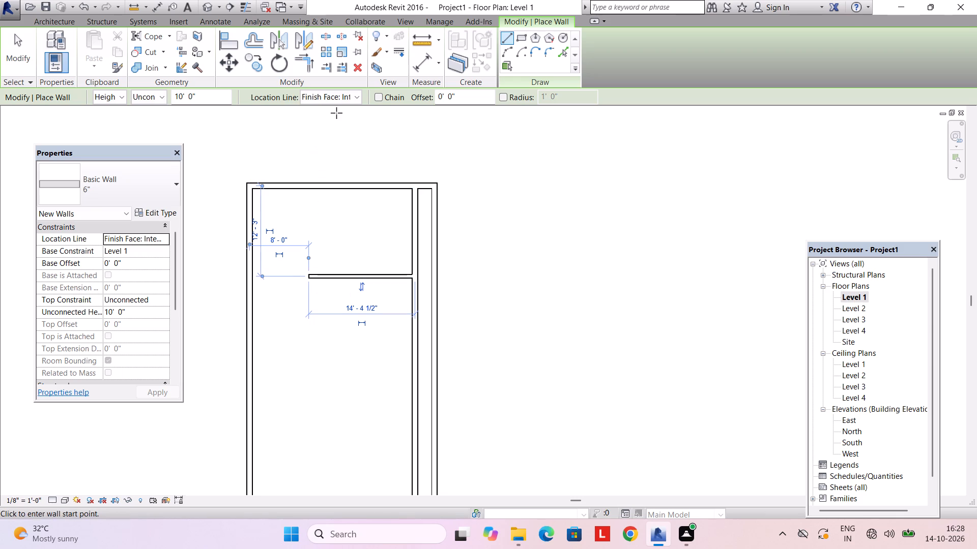
Draw a 6" wall from the new partition's west end north to the north outer wall, closing the room.
click(310, 278)
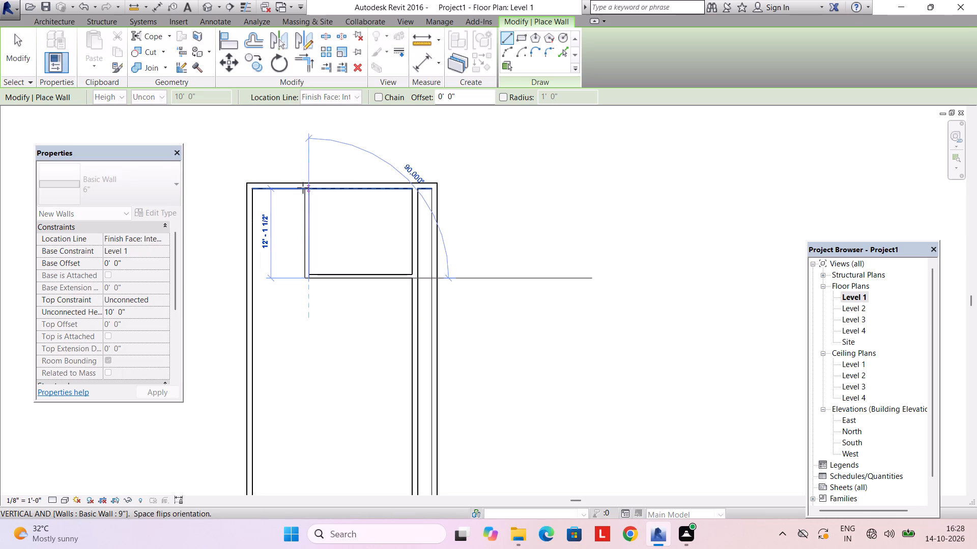
click(303, 188)
key(Escape)
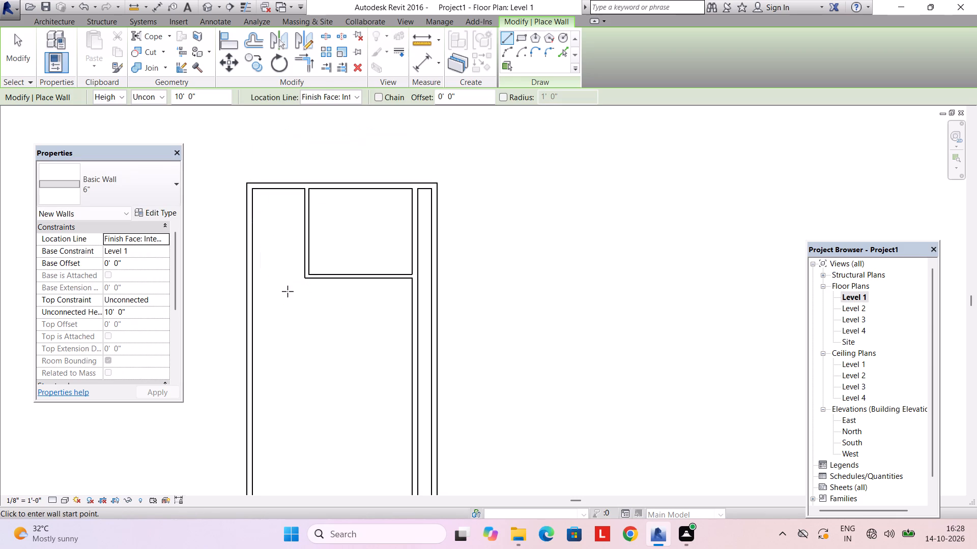
Select the room's west partition wall and move its dimension witness lines to the wall faces to check the room's width.
middle_drag(288, 291, 286, 325)
click(309, 256)
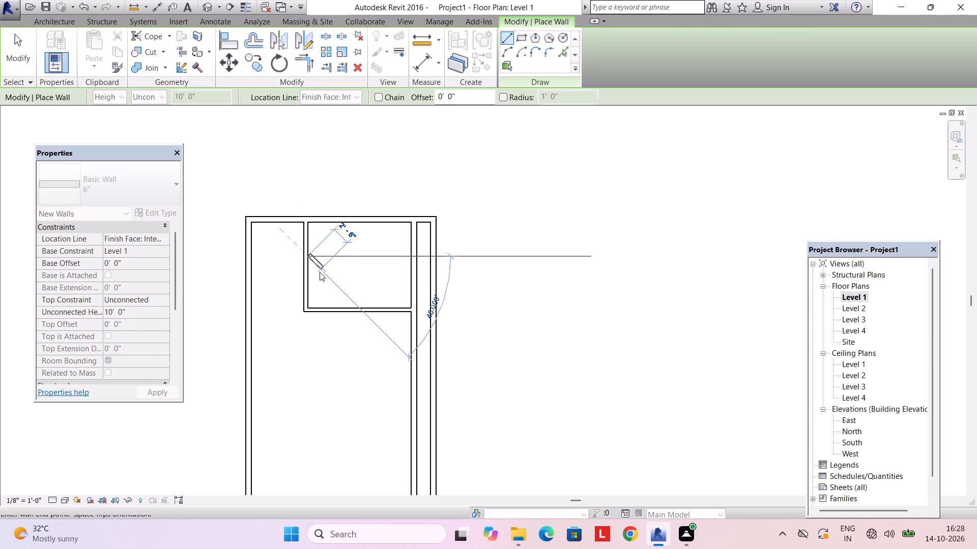
key(Escape)
key(Escape)
click(312, 271)
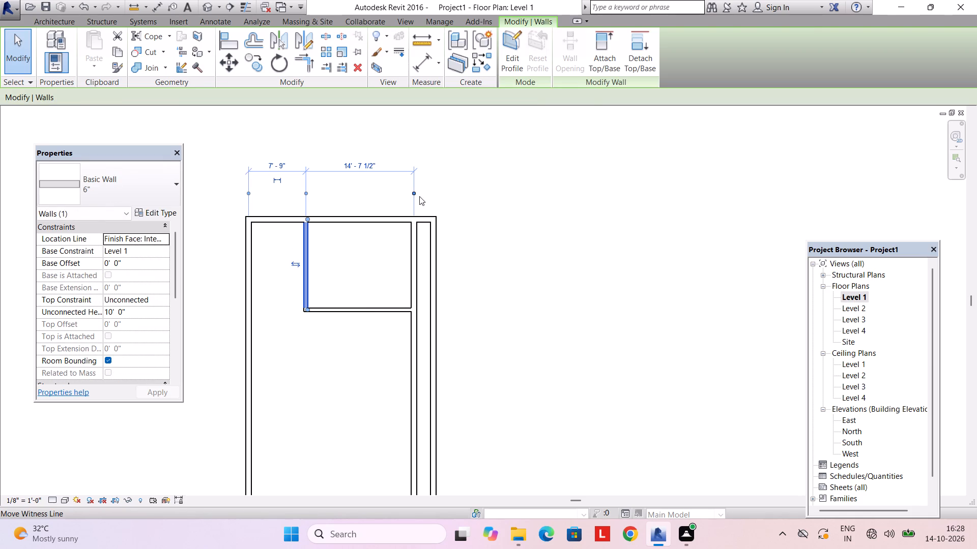
click(415, 194)
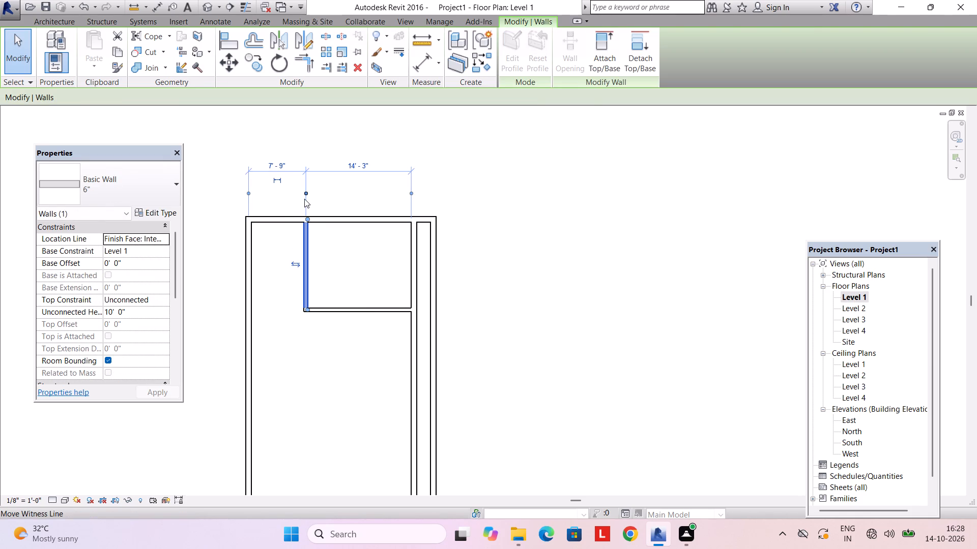
click(306, 195)
key(Escape)
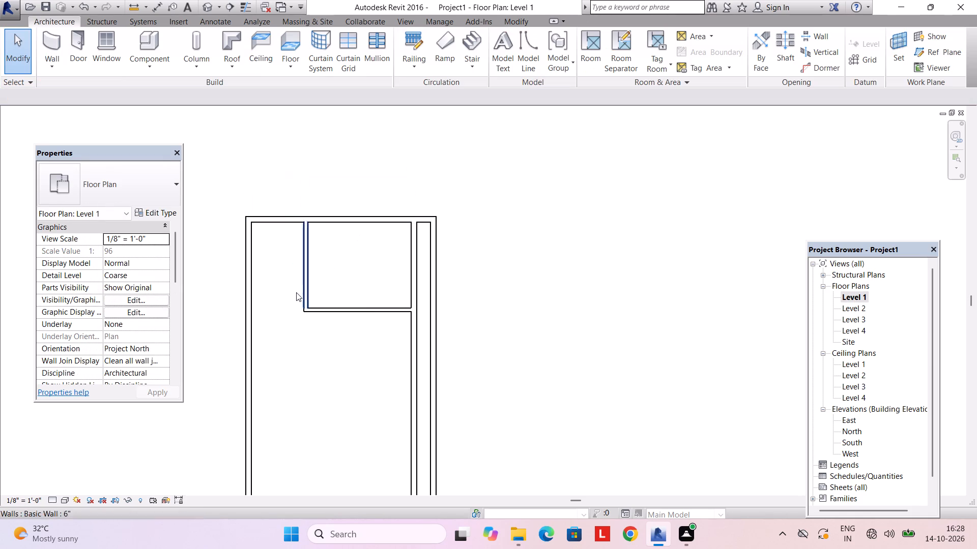
Enclose a small room about 4' wide and 6' deep in the north room's southeast corner with two 6" walls.
middle_drag(296, 293, 322, 262)
scroll(304, 280, up, 1)
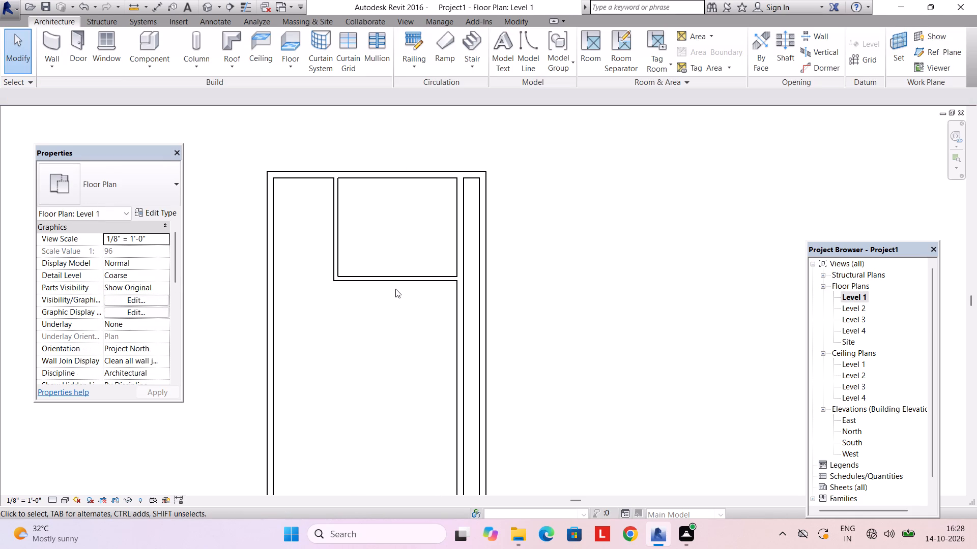
click(53, 41)
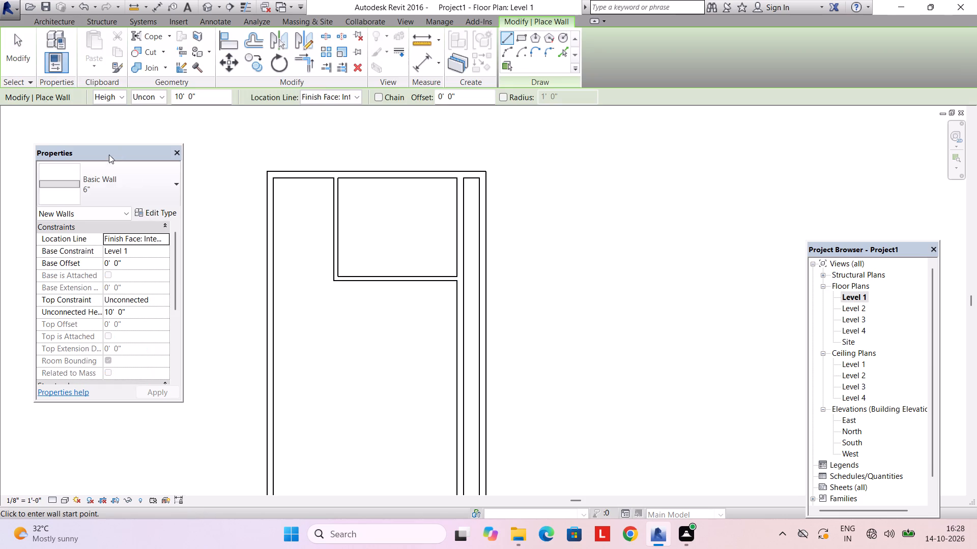
click(123, 185)
click(113, 270)
click(118, 193)
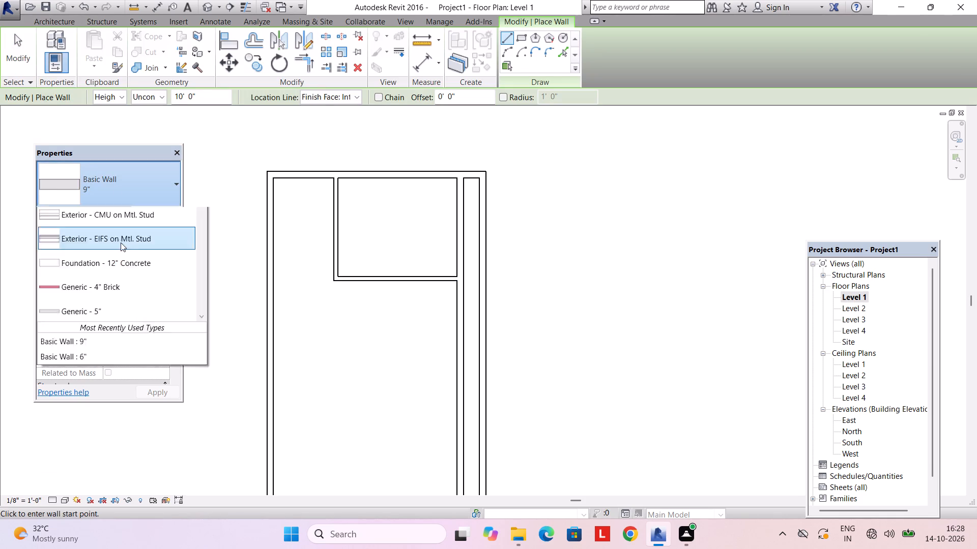
click(98, 251)
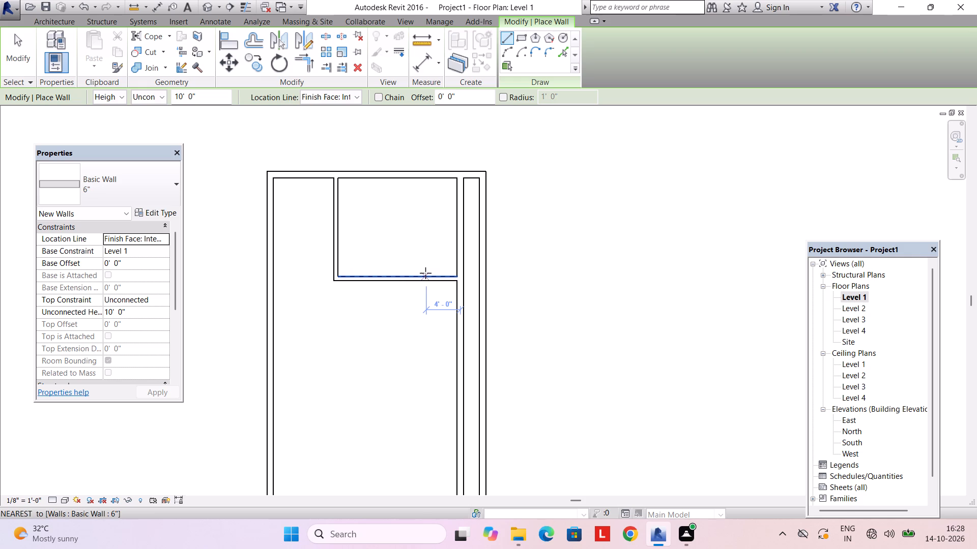
click(425, 273)
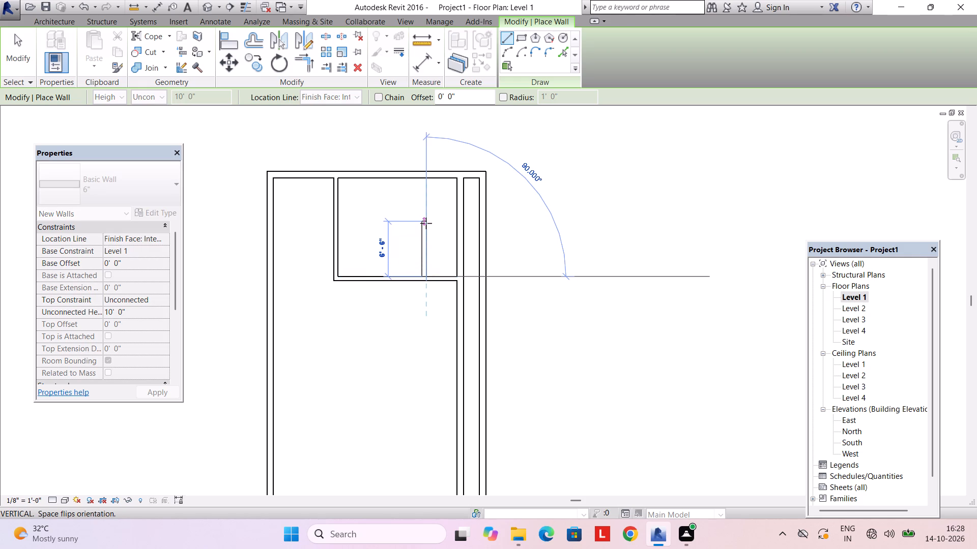
click(426, 224)
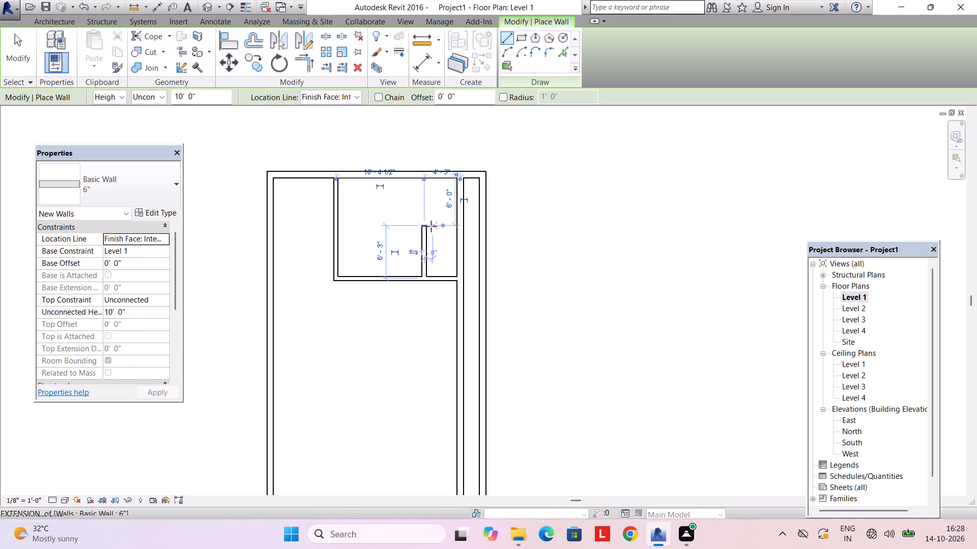
click(429, 226)
click(454, 226)
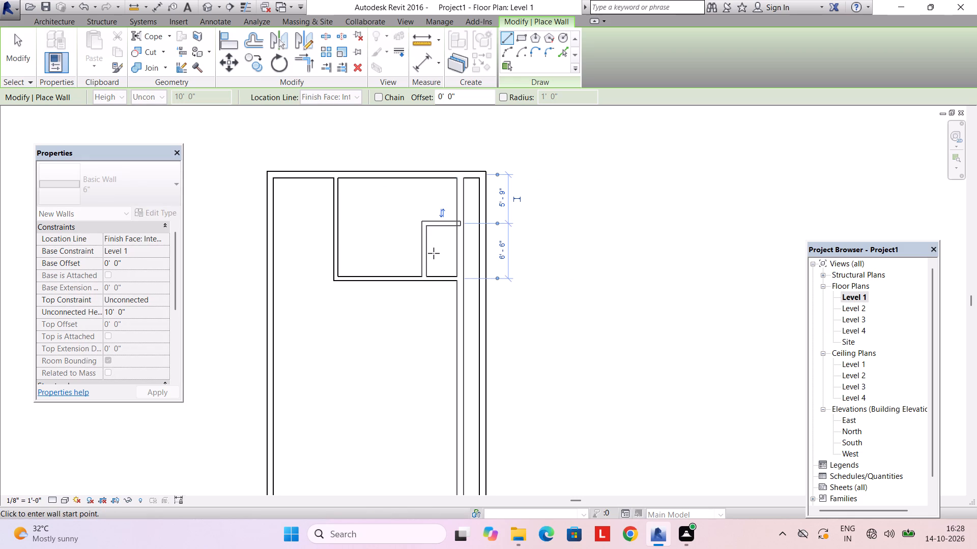
key(Escape)
Draw a 6" wall west from the inner wall, 12' south of the first partition, ending in line with the north room's west partition.
scroll(415, 254, down, 1)
middle_drag(406, 253, 426, 214)
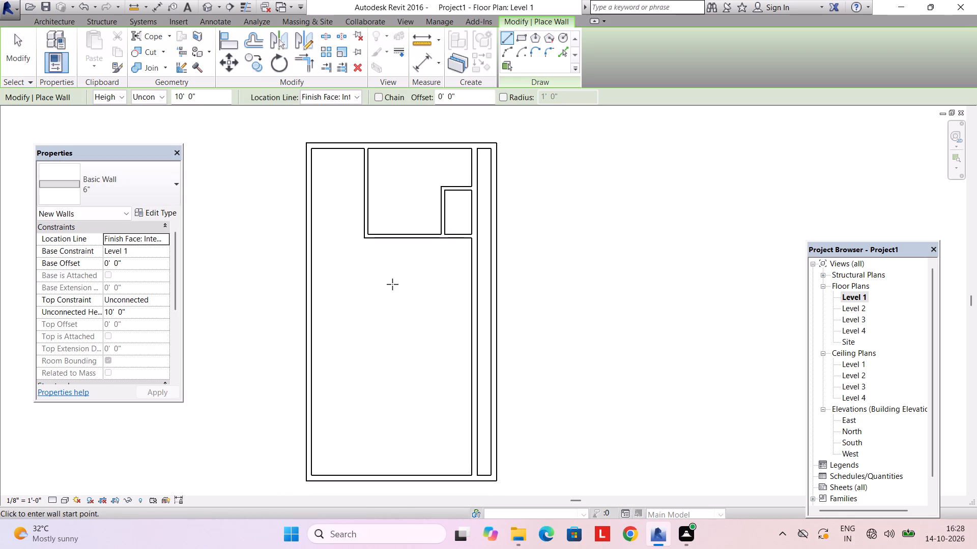
middle_drag(393, 286, 401, 316)
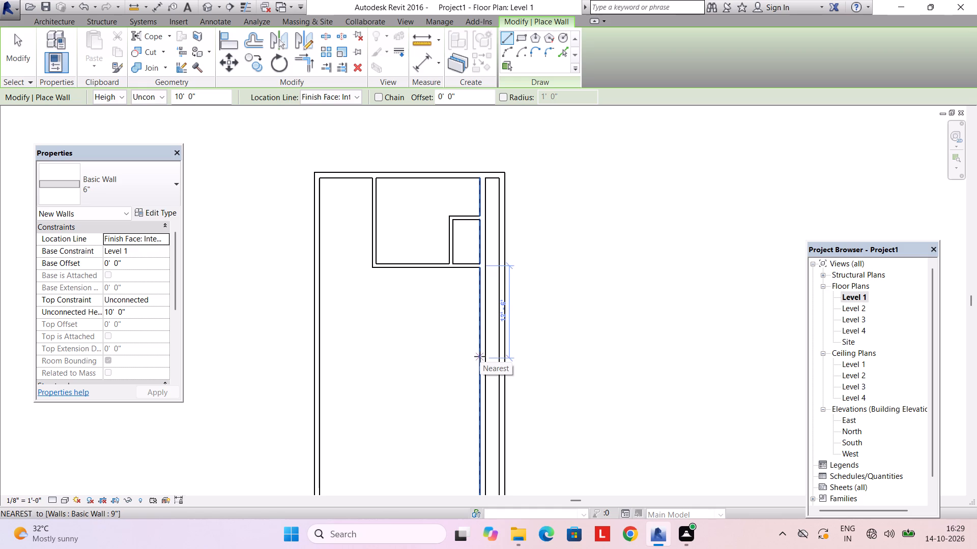
scroll(475, 312, up, 3)
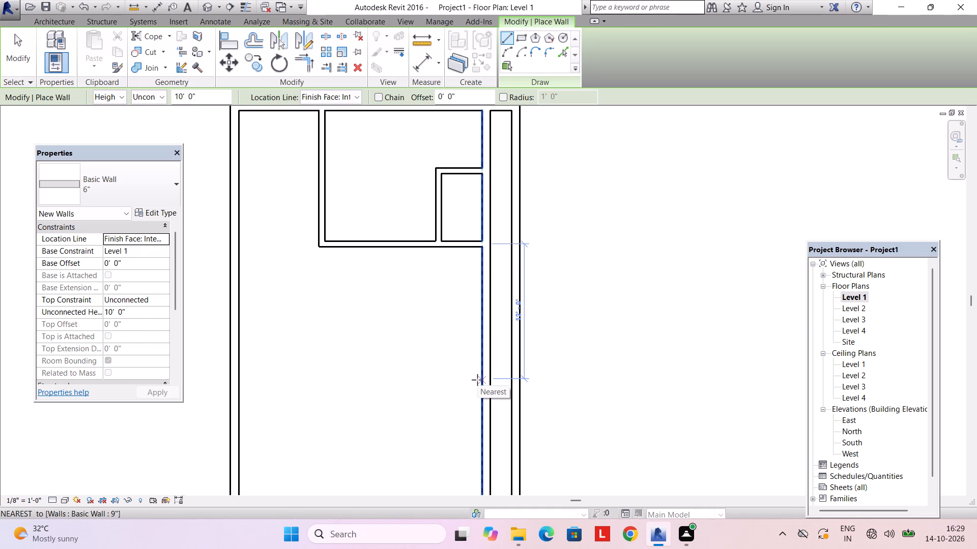
text(12')
key(Return)
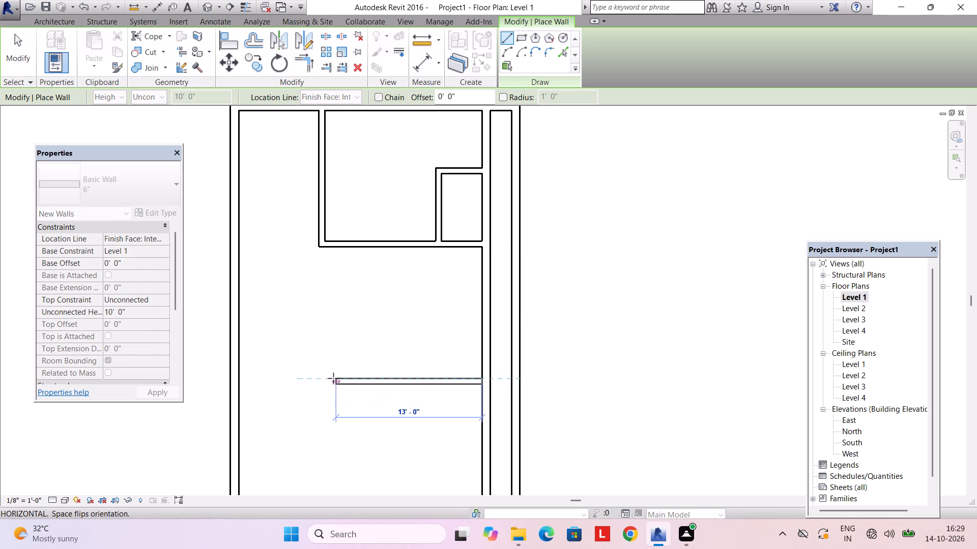
click(325, 376)
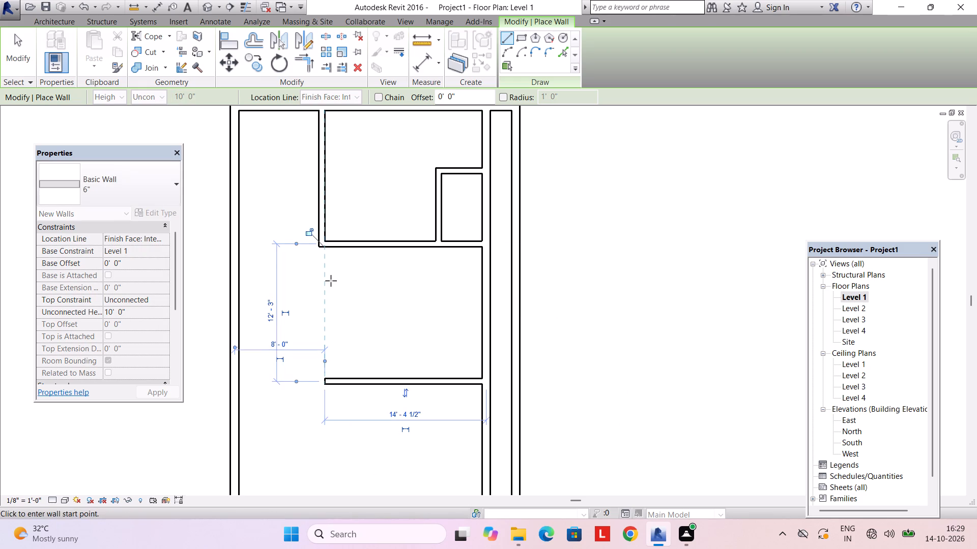
Draw a 6" wall south from the north room's southwest outer corner to the west end of the second partition.
click(324, 239)
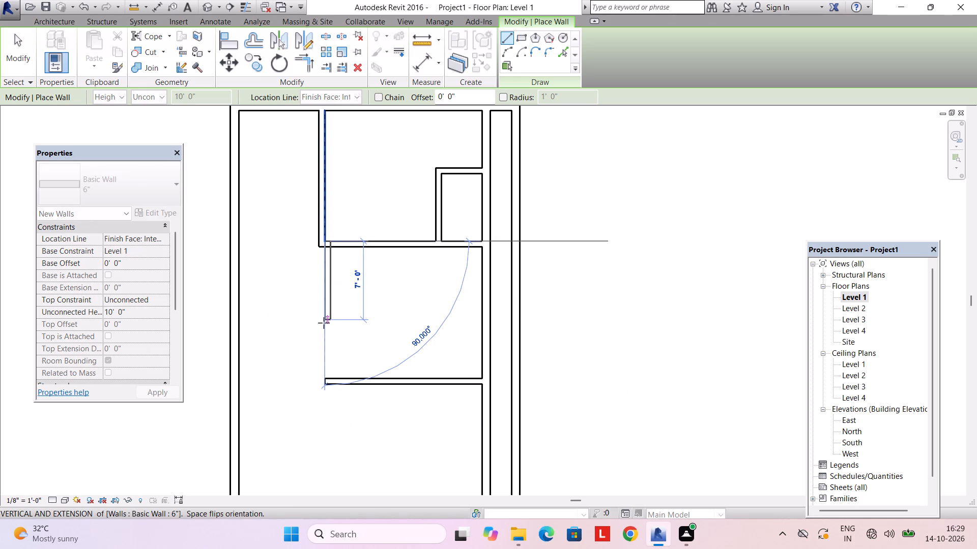
key(Escape)
click(320, 248)
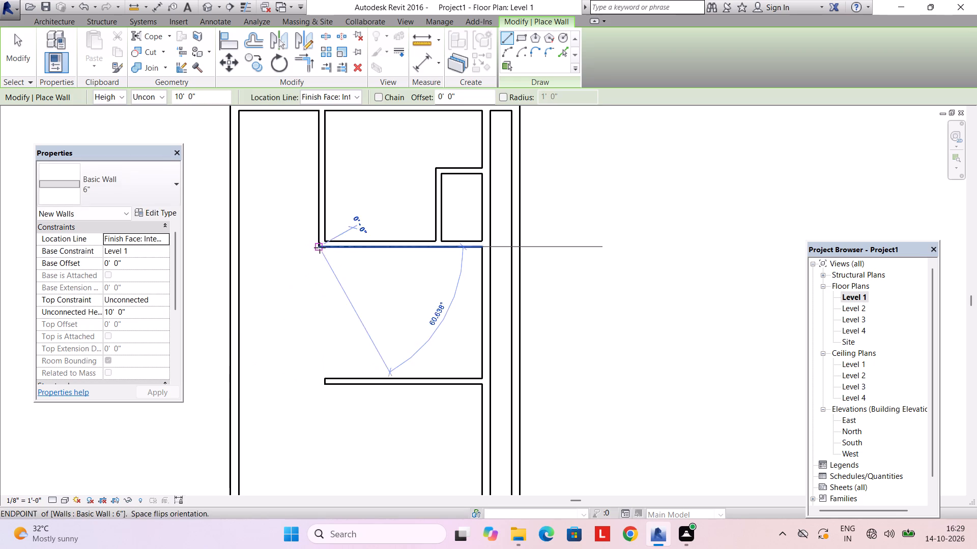
click(317, 385)
key(Escape)
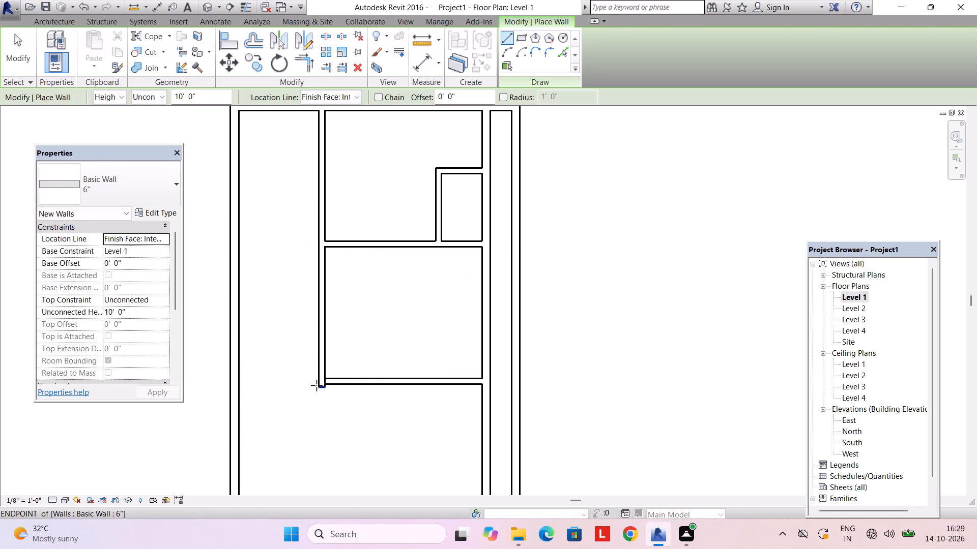
Shorten the south end of the second room's west wall so it meets the lower partition in a clean corner.
key(Escape)
scroll(323, 375, up, 4)
key(Escape)
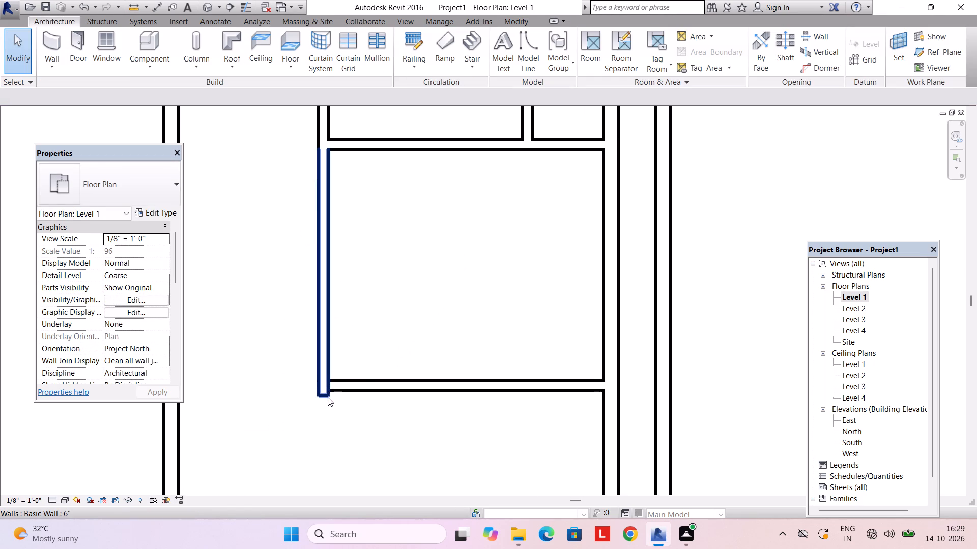
click(327, 398)
scroll(326, 396, up, 3)
drag(312, 396, 318, 383)
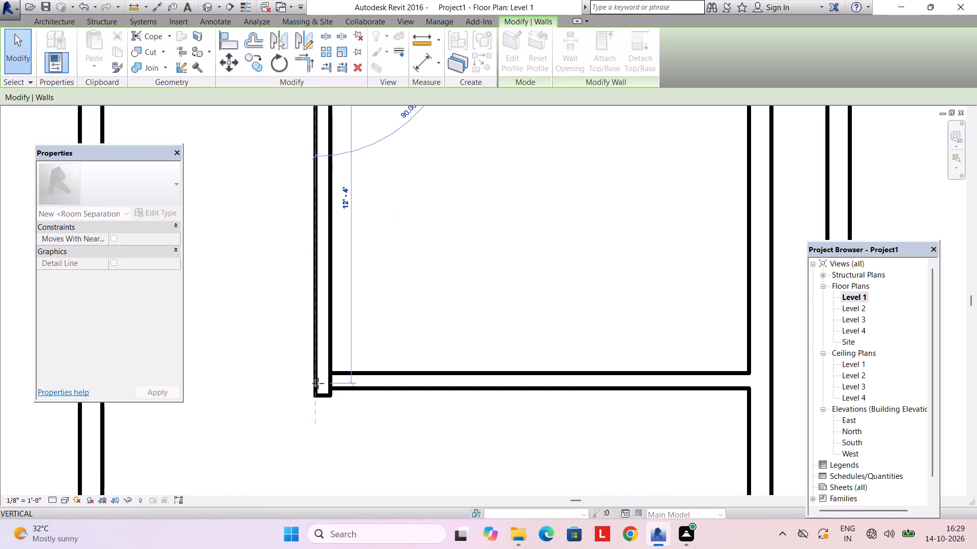
drag(318, 383, 318, 388)
key(Escape)
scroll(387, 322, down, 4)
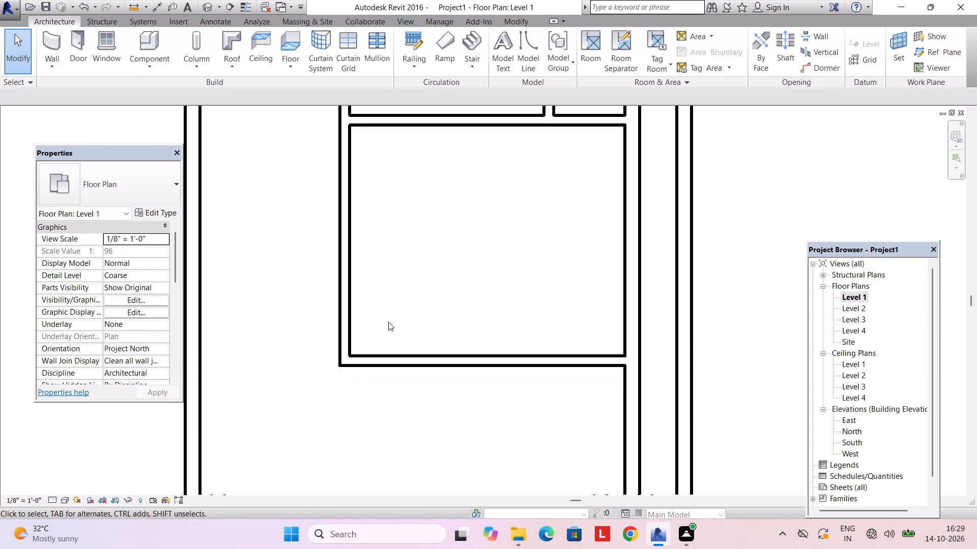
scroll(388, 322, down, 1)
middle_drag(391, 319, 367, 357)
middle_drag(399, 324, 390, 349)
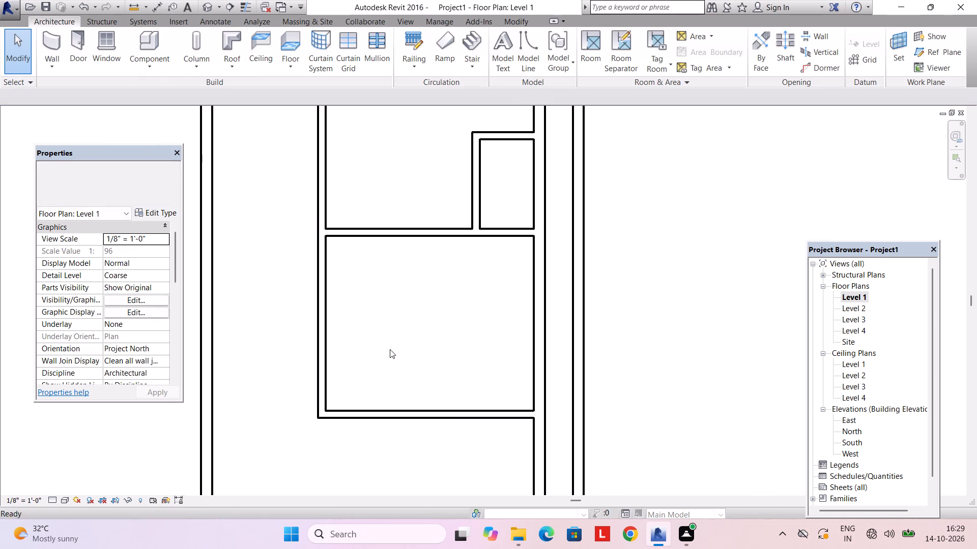
Draw a 10' long 9" wall west from the inner wall, starting 6'3" north of the south outer wall.
middle_drag(406, 374, 402, 314)
middle_drag(419, 367, 416, 285)
middle_drag(417, 349, 417, 289)
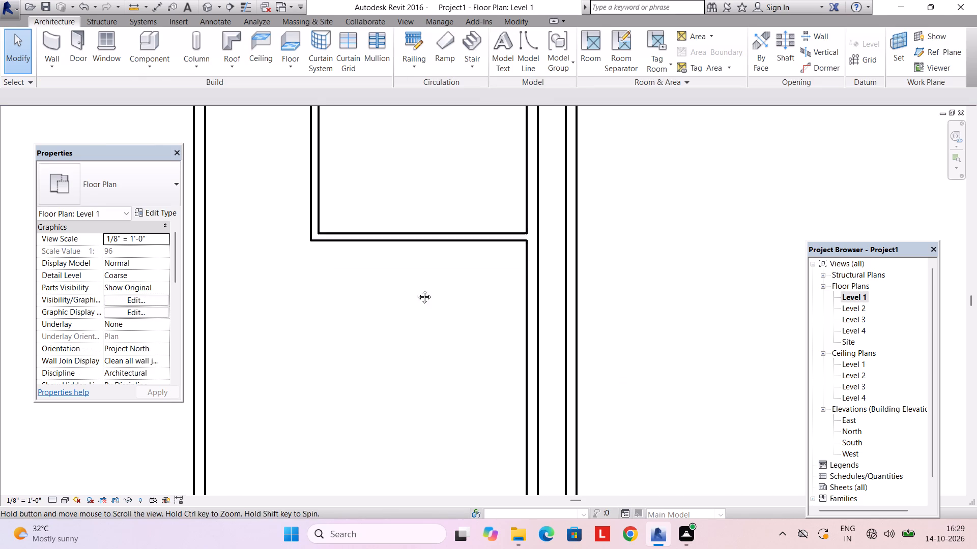
middle_drag(417, 289, 416, 265)
middle_drag(429, 364, 427, 326)
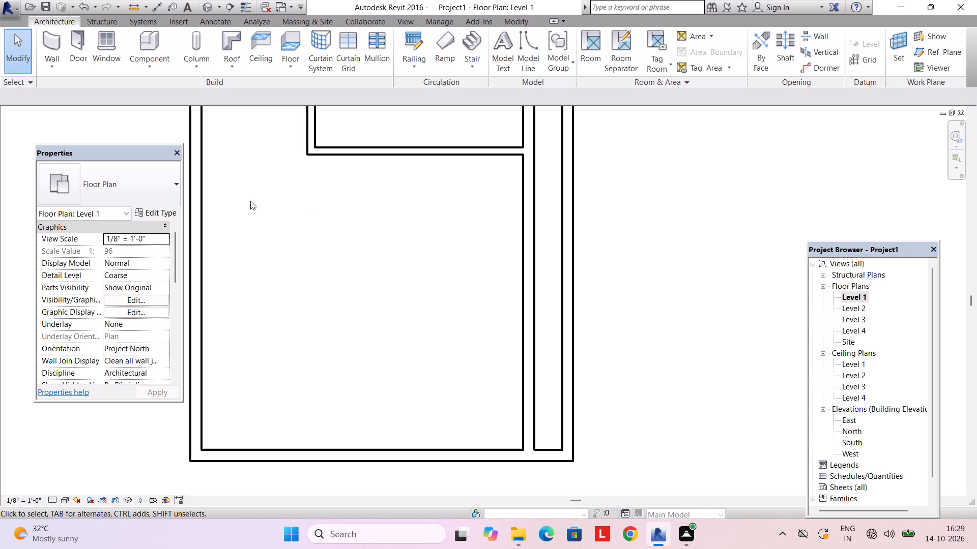
click(58, 45)
click(115, 184)
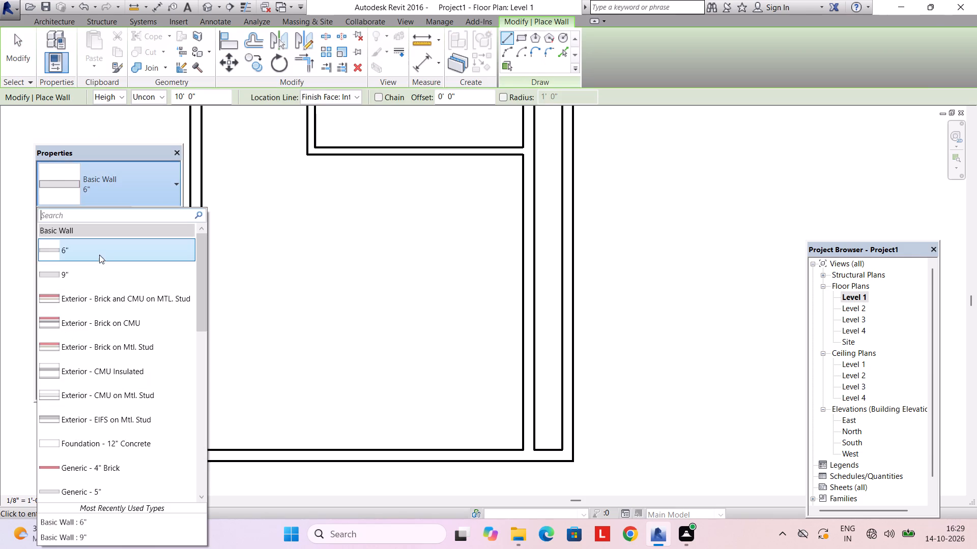
click(97, 273)
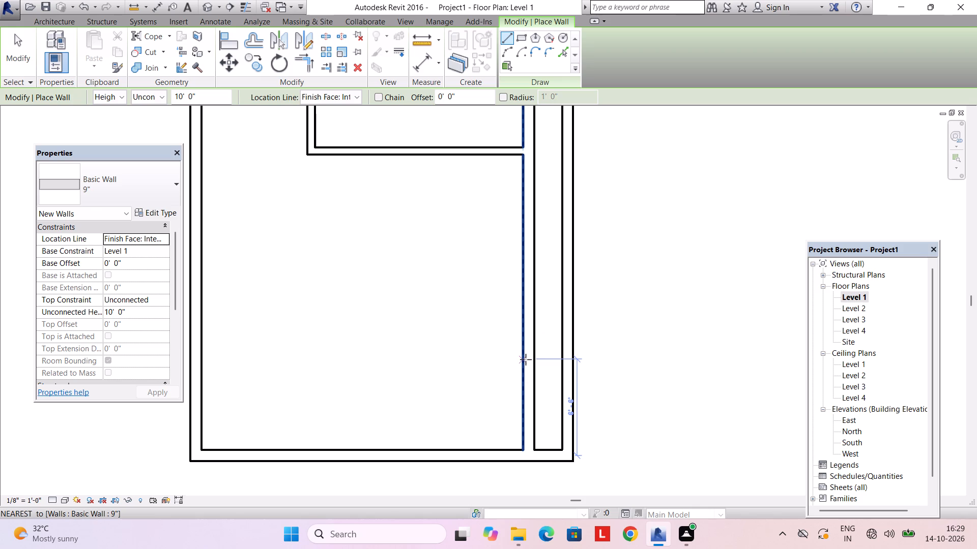
text(6'3")
key(Return)
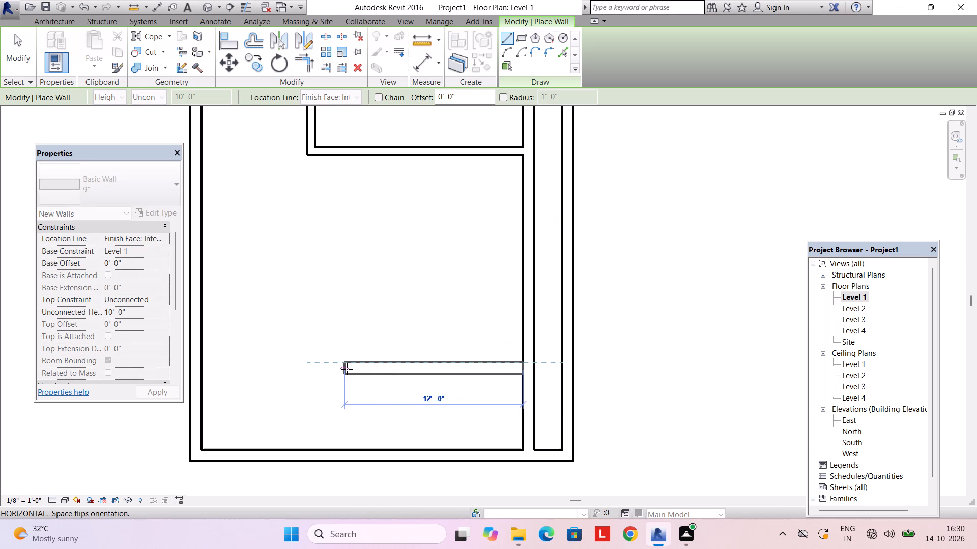
text(10')
key(Return)
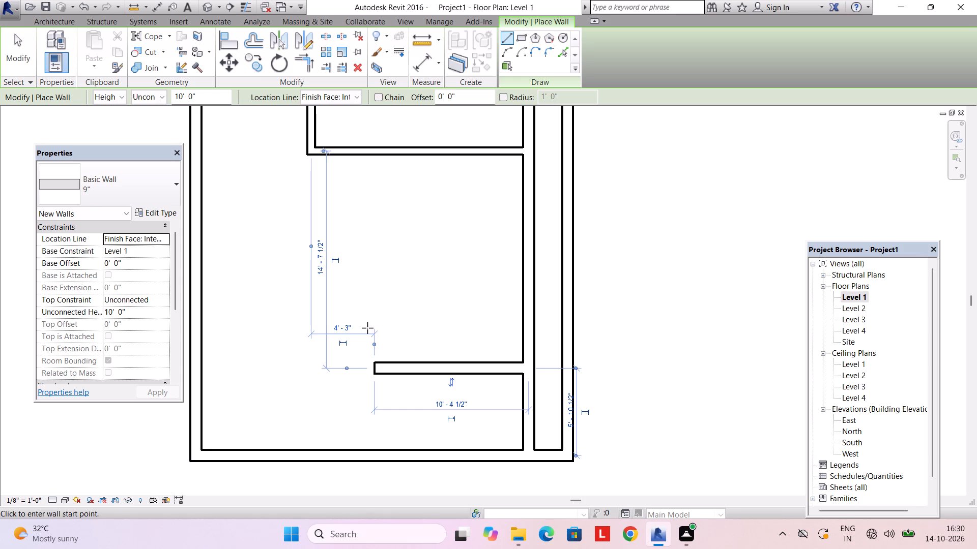
Nudge the new 9" wall about 8" north.
key(Escape)
click(480, 377)
key(Escape)
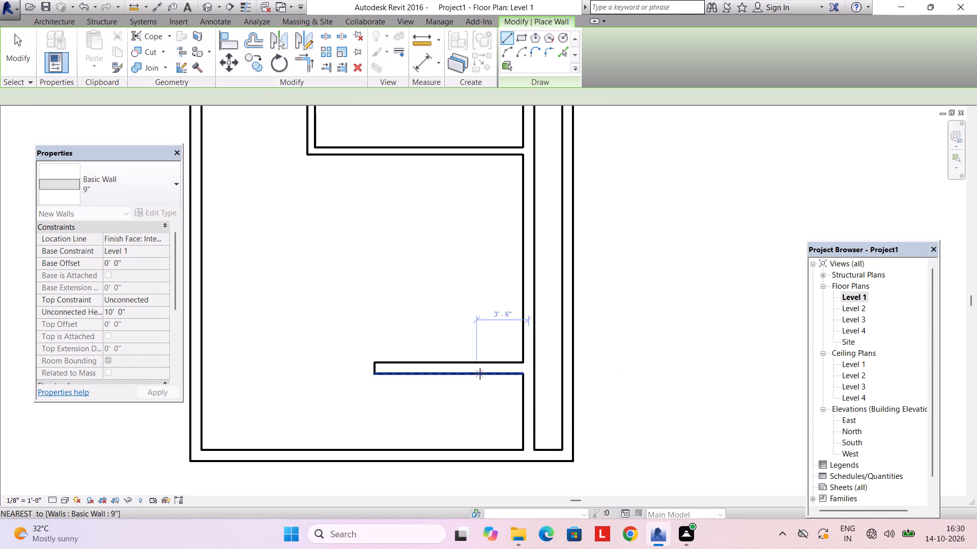
click(480, 374)
key(Escape)
key(Escape)
click(480, 364)
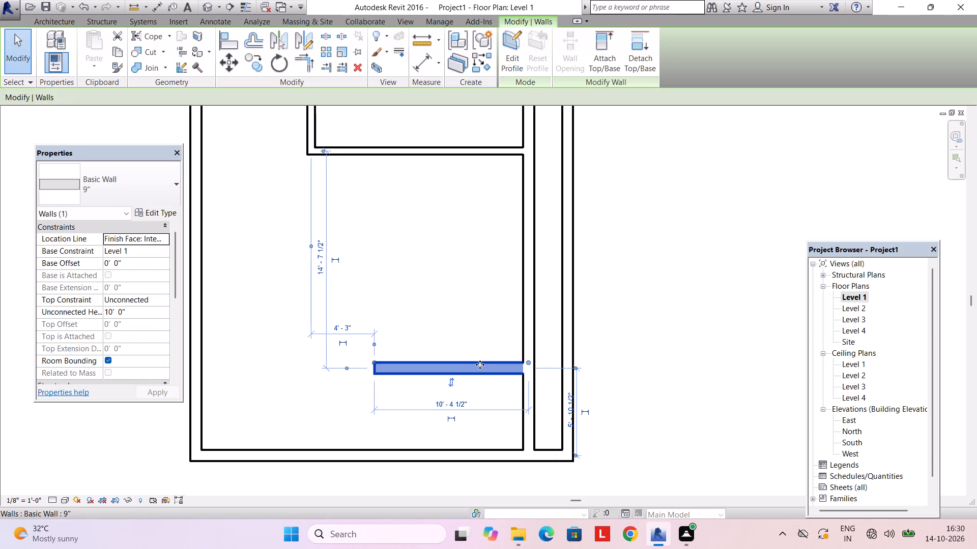
key(Up)
key(Up)
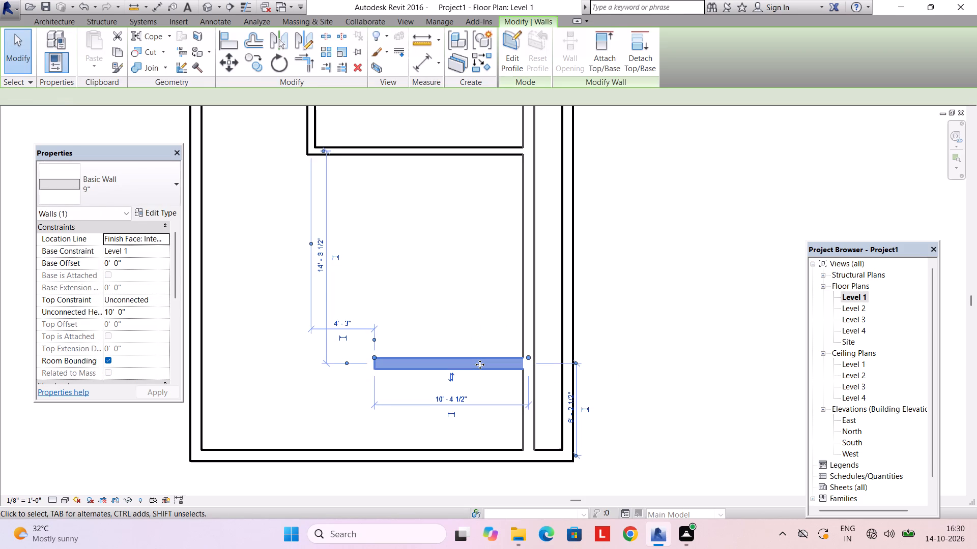
key(Up)
key(Up)
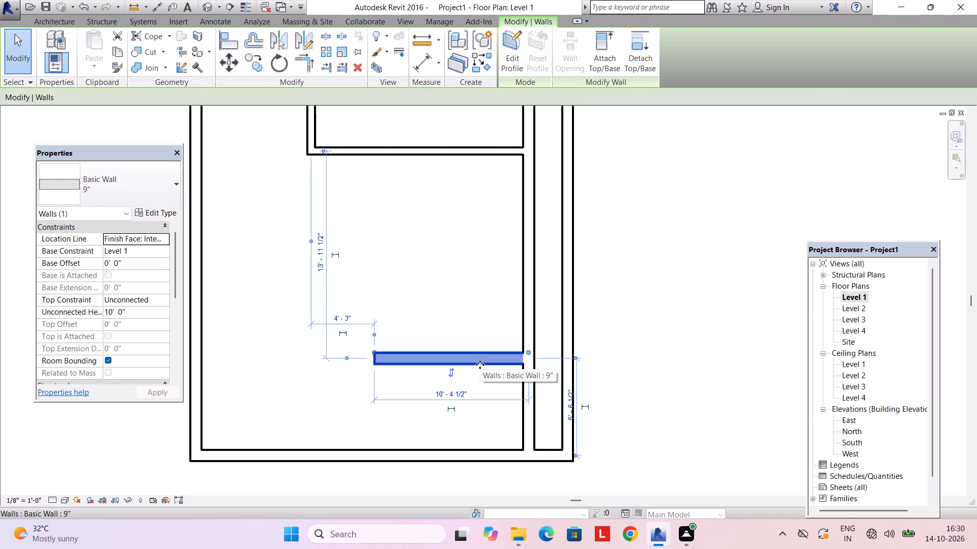
key(Escape)
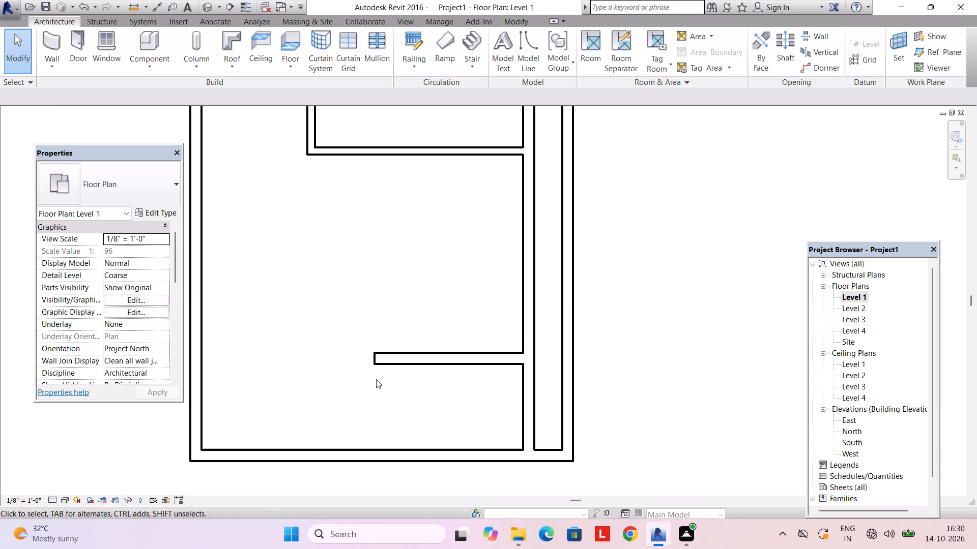
Draw a 6" wall about 14'6" long, running south from the second room's southwest outer corner.
middle_drag(376, 379, 382, 414)
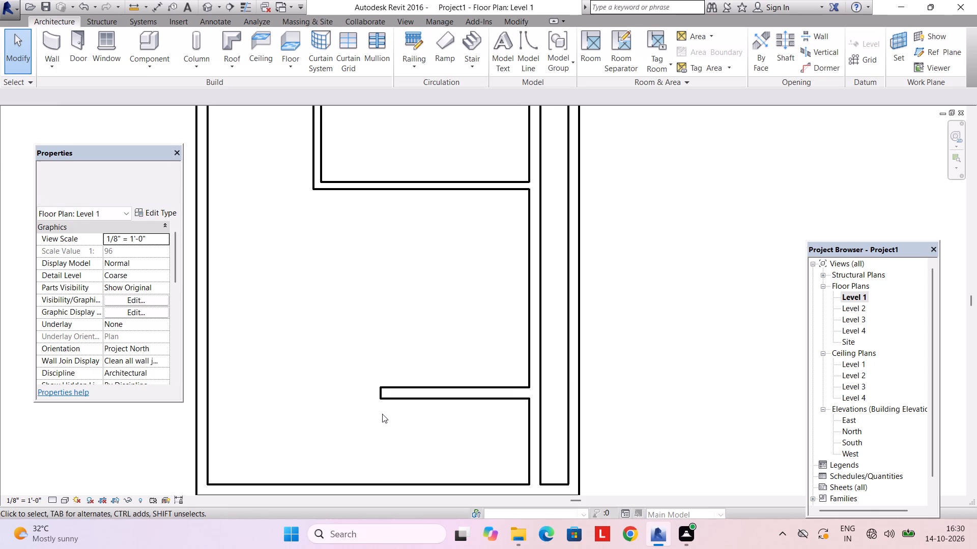
click(152, 193)
click(112, 173)
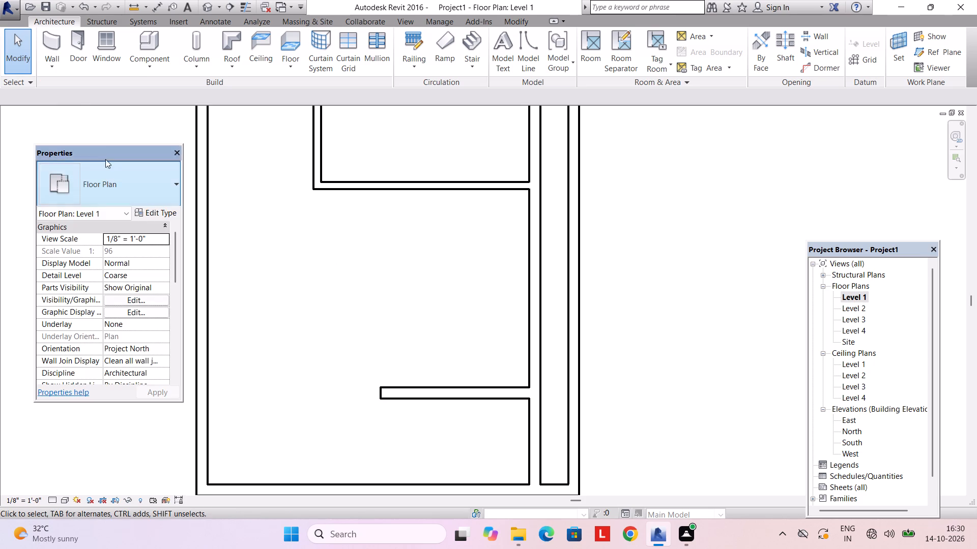
click(50, 42)
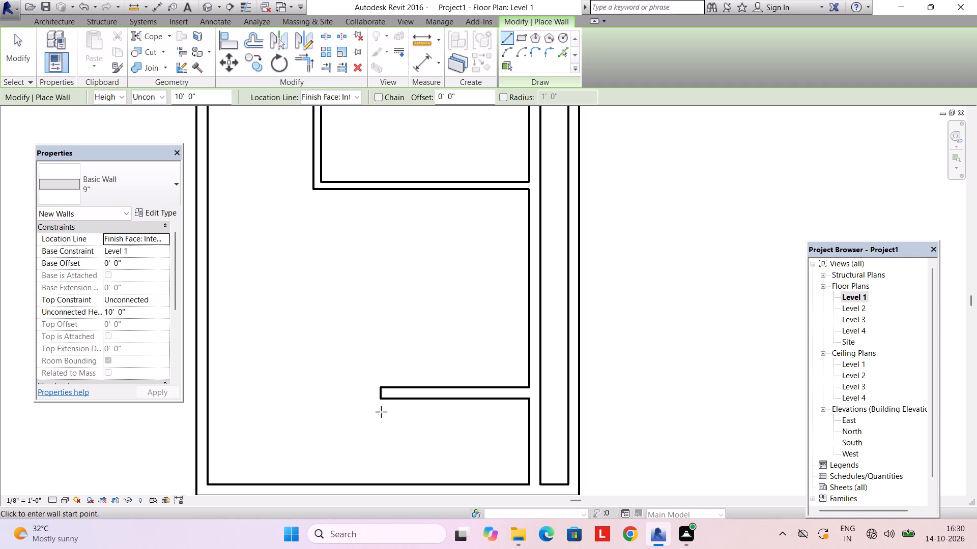
click(381, 400)
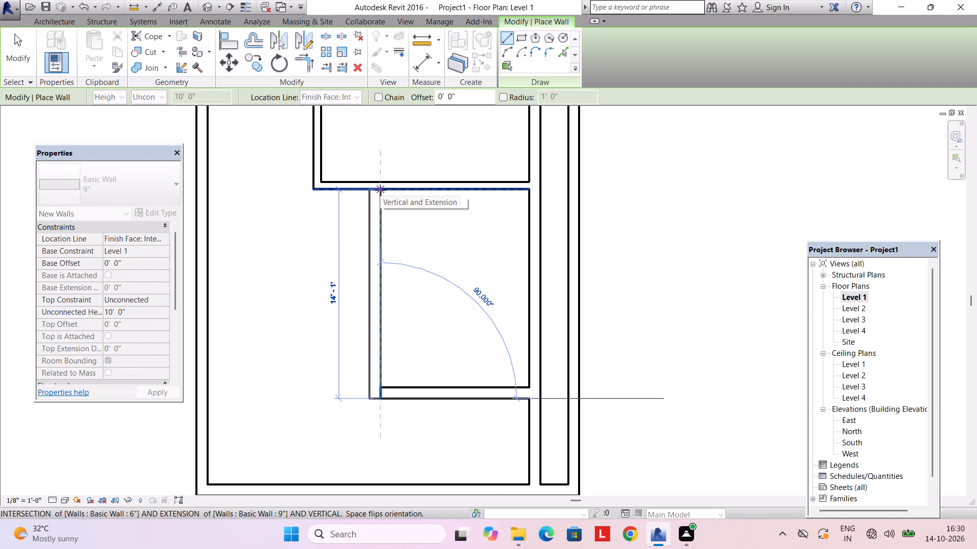
key(Escape)
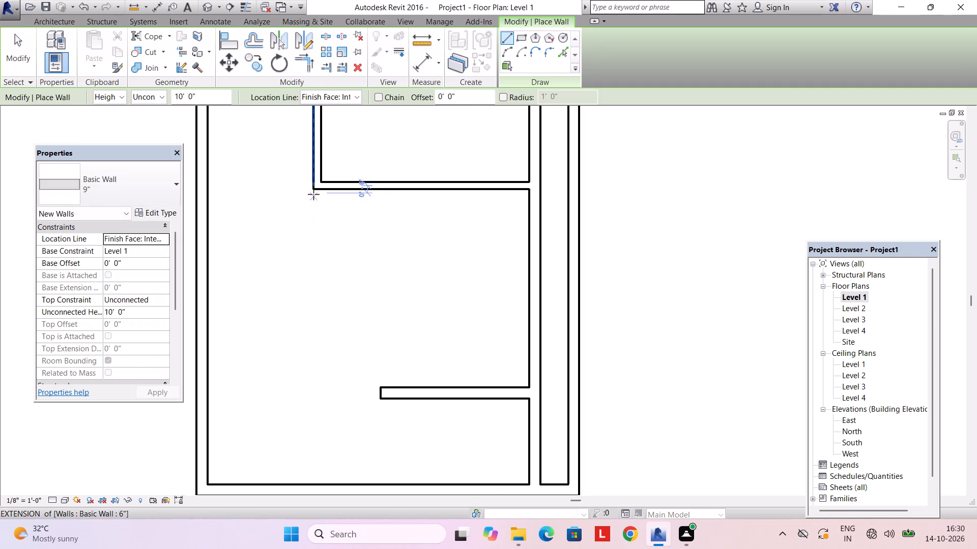
click(313, 193)
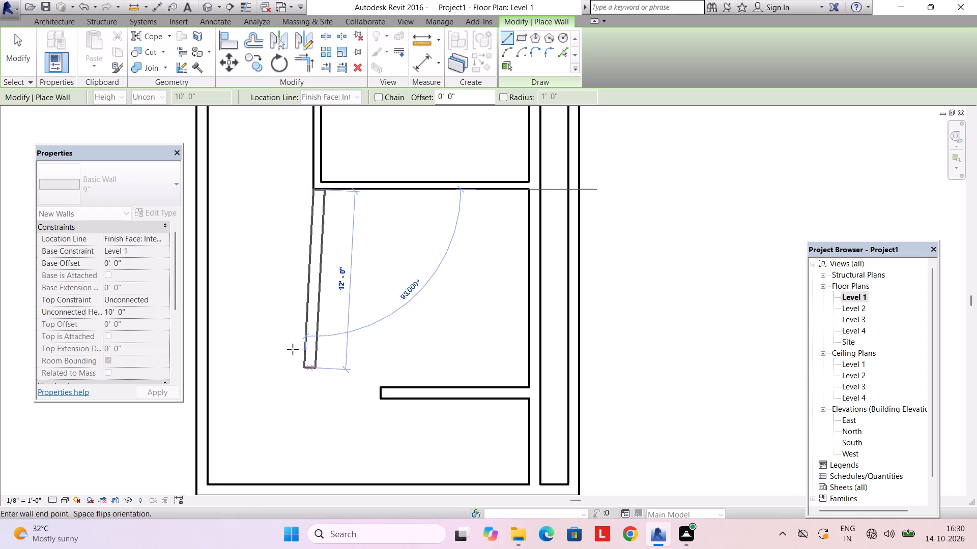
key(Escape)
click(102, 188)
click(111, 255)
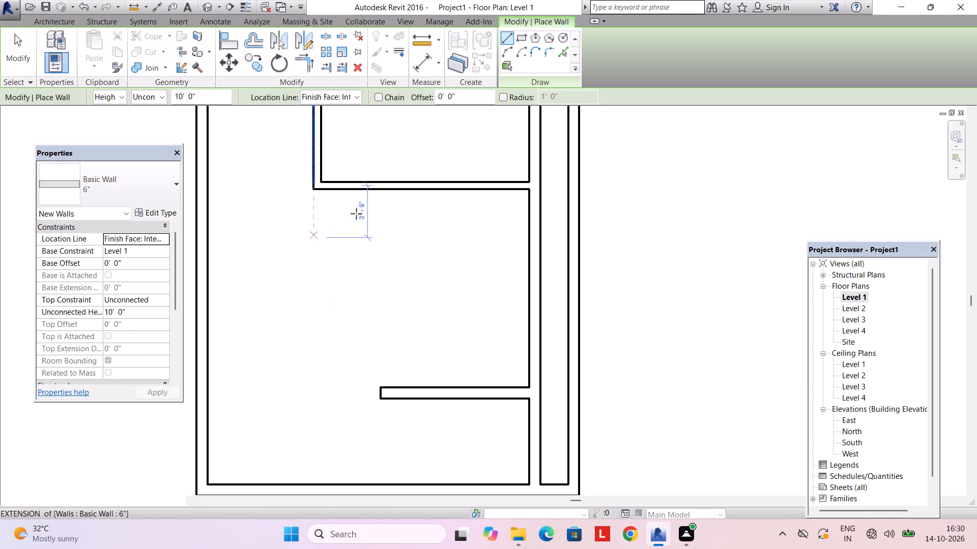
click(313, 191)
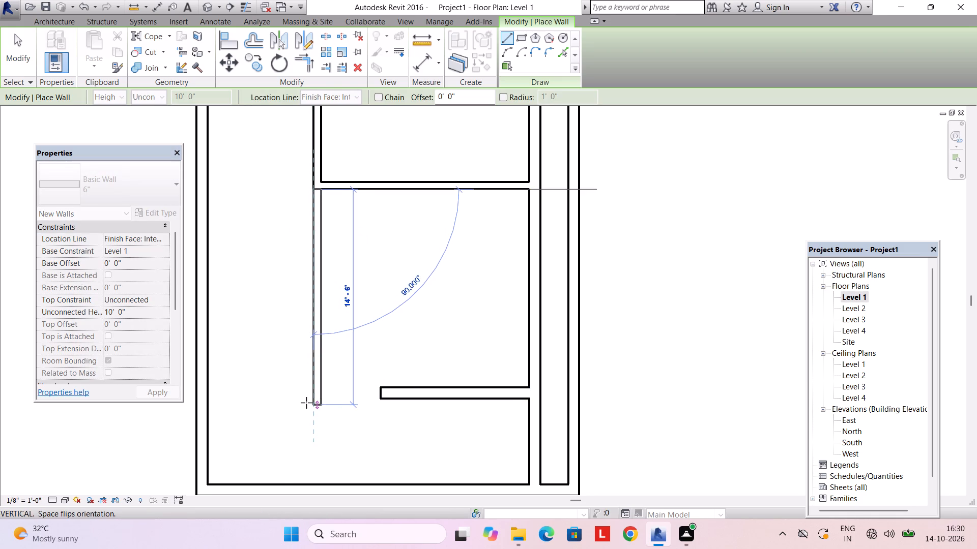
click(306, 403)
Close the gap west of the 9" wall with a short 6" wall reaching the third room's west wall, south faces flush.
click(382, 399)
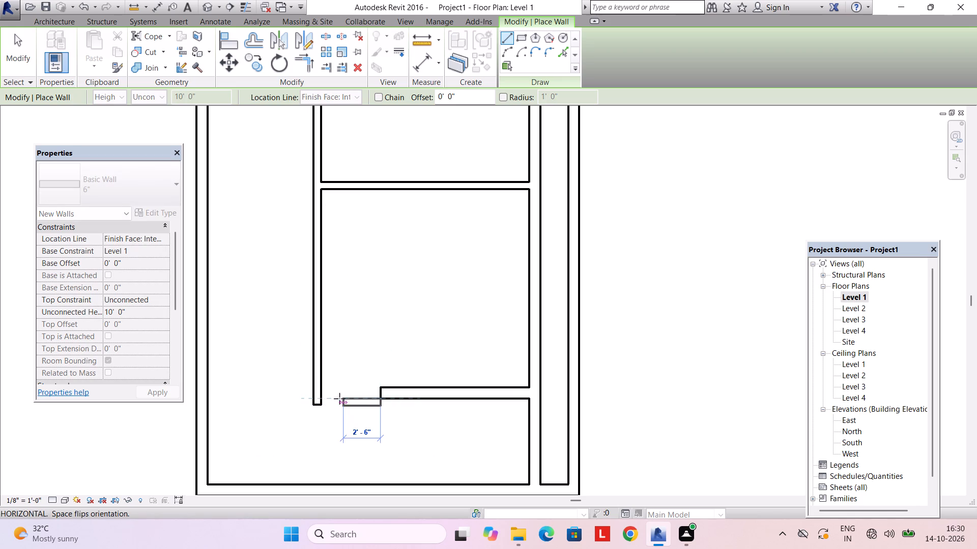
key(space)
click(311, 396)
key(Escape)
key(Escape)
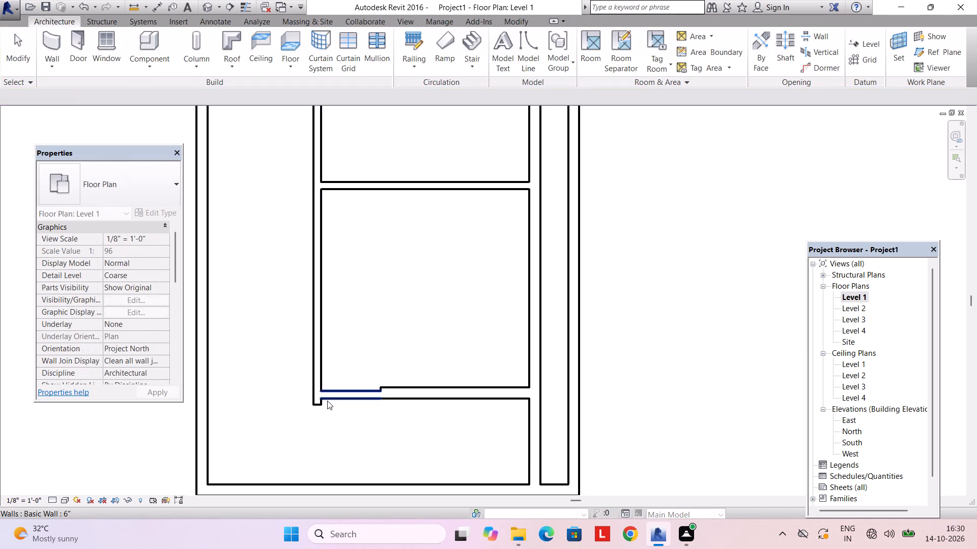
Shorten the south end of the third room's west wall so it meets the south partition in a clean corner.
scroll(323, 403, up, 2)
click(316, 404)
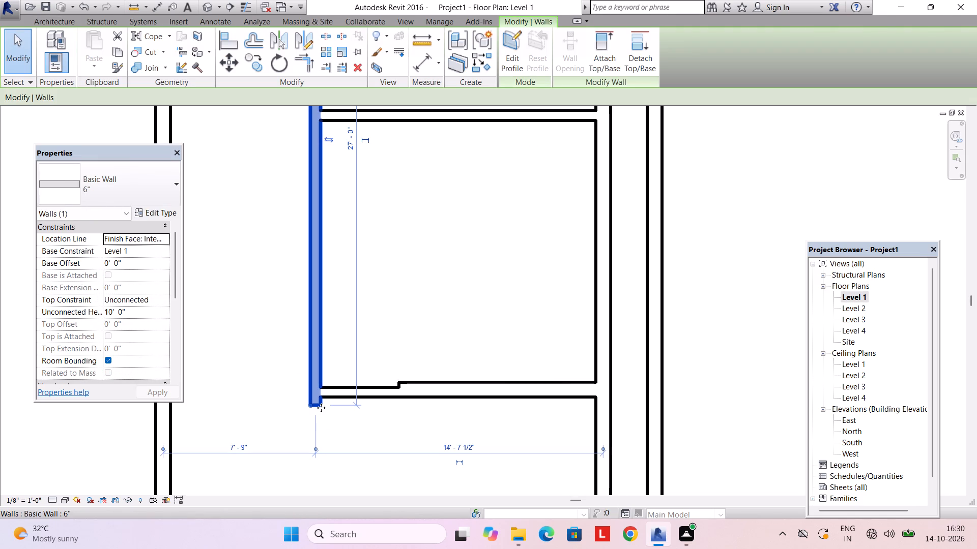
key(Escape)
scroll(321, 406, up, 2)
click(314, 405)
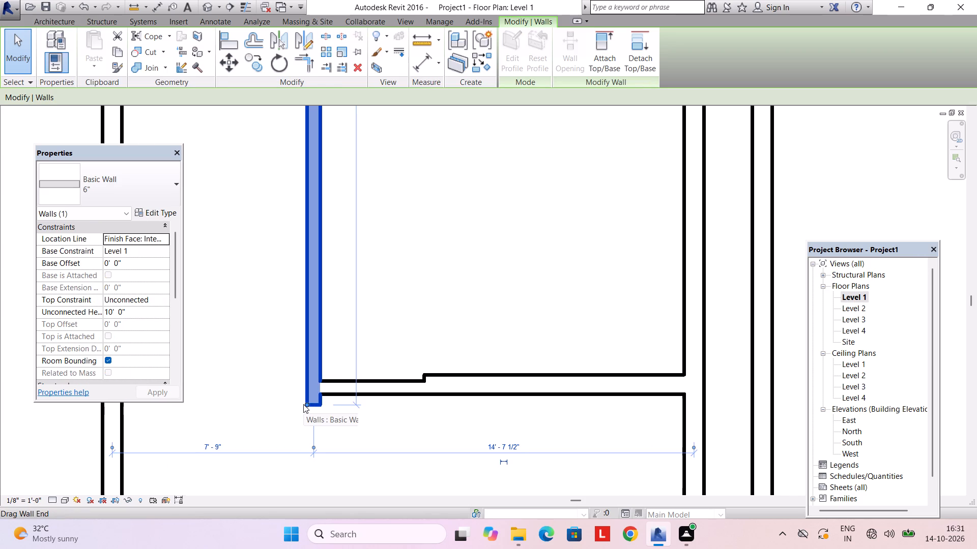
drag(306, 404, 308, 395)
key(Escape)
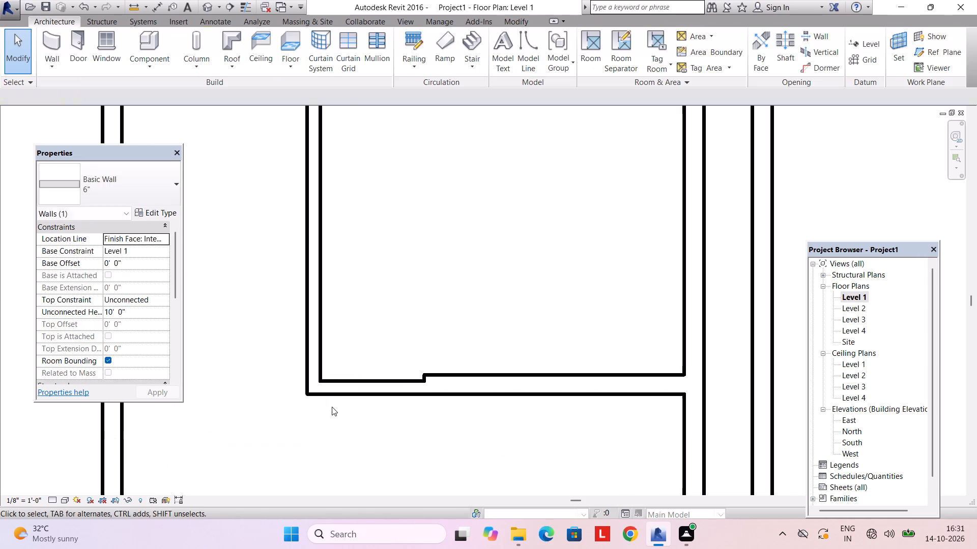
Change the short wall segment at the third room's southwest corner to the 9" wall type.
scroll(349, 396, down, 6)
middle_drag(349, 398, 403, 408)
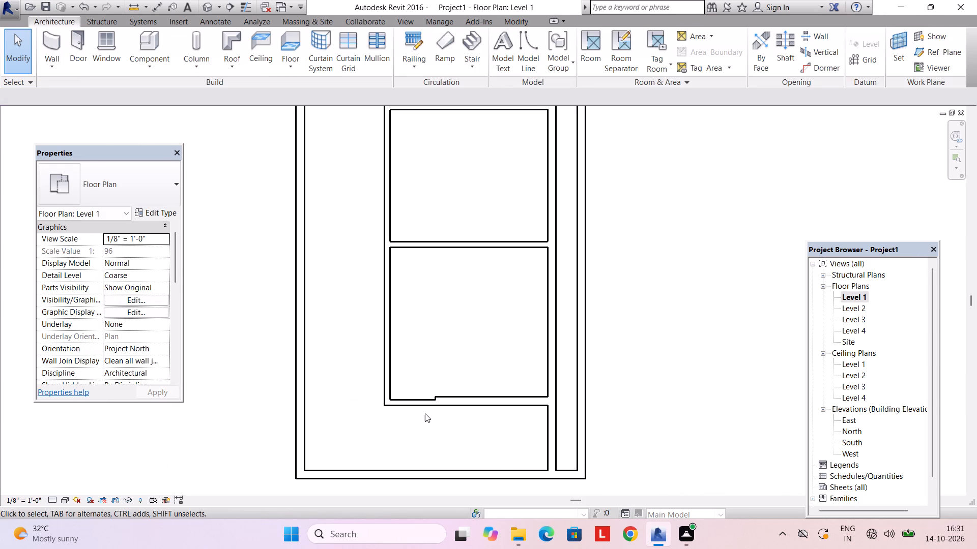
click(413, 401)
click(113, 195)
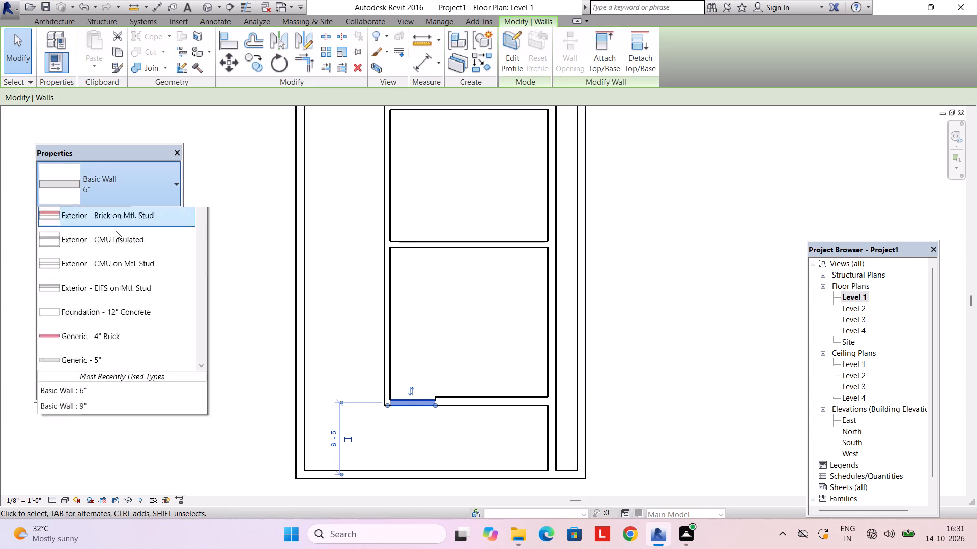
click(104, 263)
key(Escape)
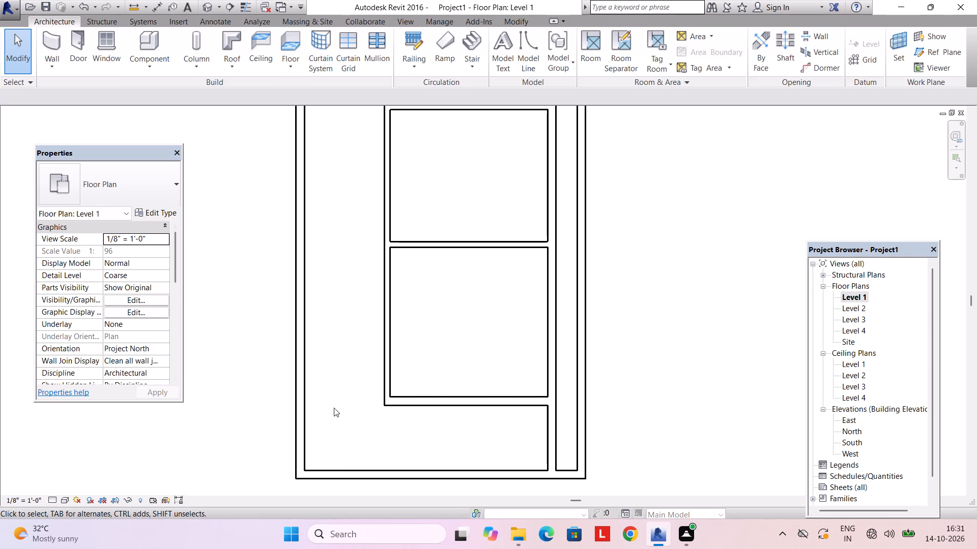
Examine the overall Level 1 layout, including the open area along the west and south sides of the rooms.
middle_drag(330, 408, 373, 395)
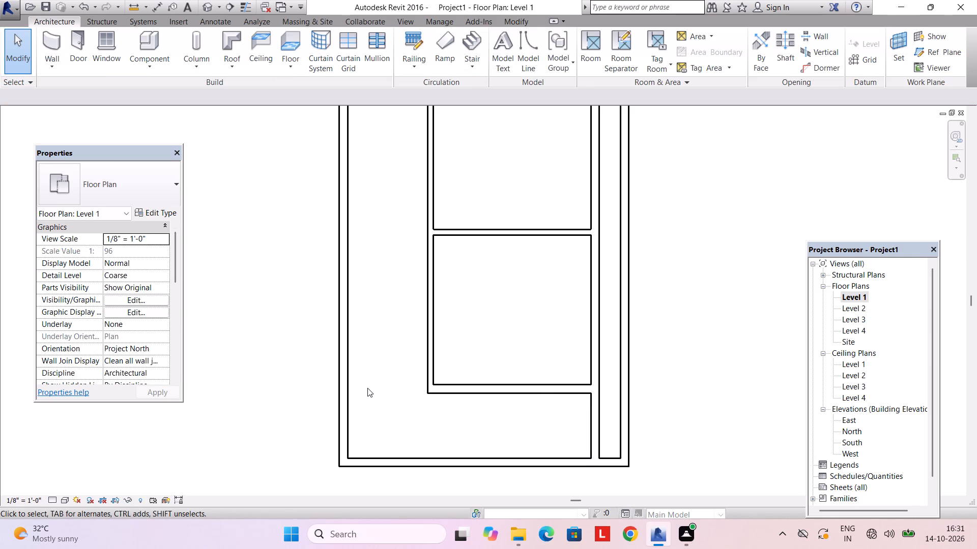
scroll(434, 370, up, 2)
scroll(356, 368, down, 4)
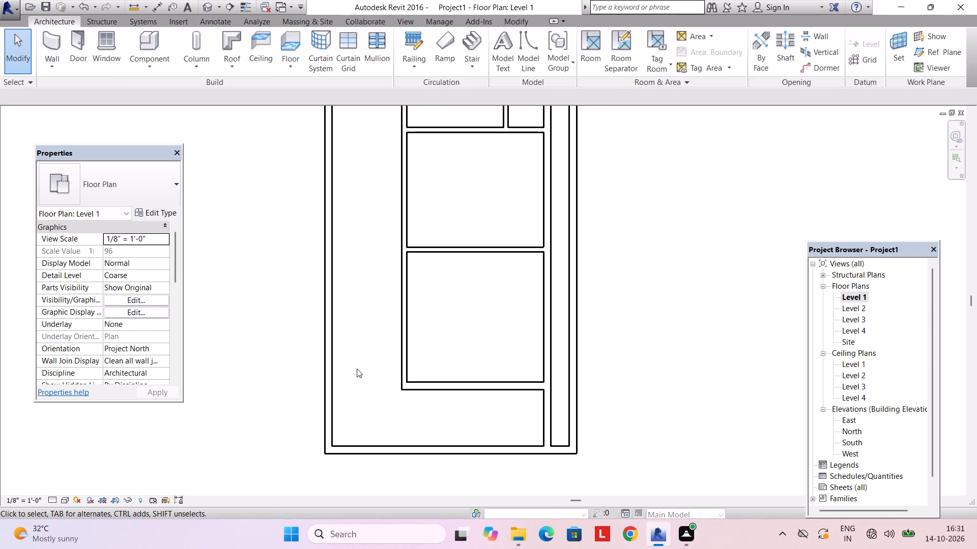
middle_drag(365, 375, 334, 351)
middle_drag(343, 351, 337, 416)
scroll(343, 391, down, 2)
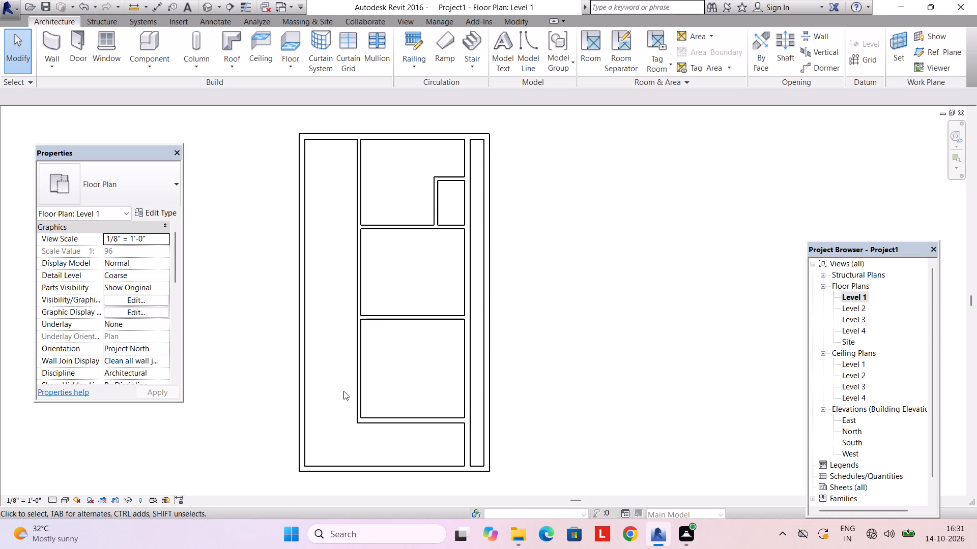
middle_drag(343, 391, 342, 398)
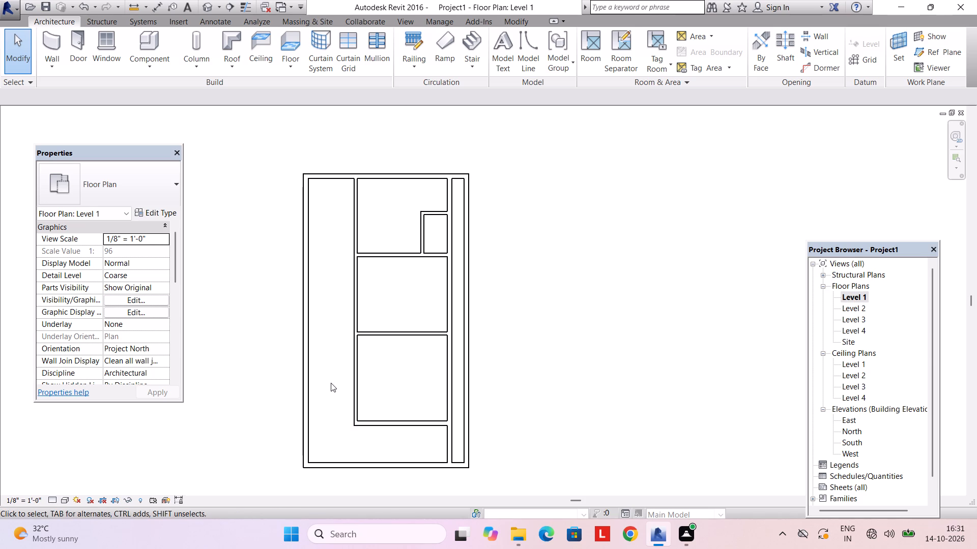
middle_drag(325, 383, 346, 373)
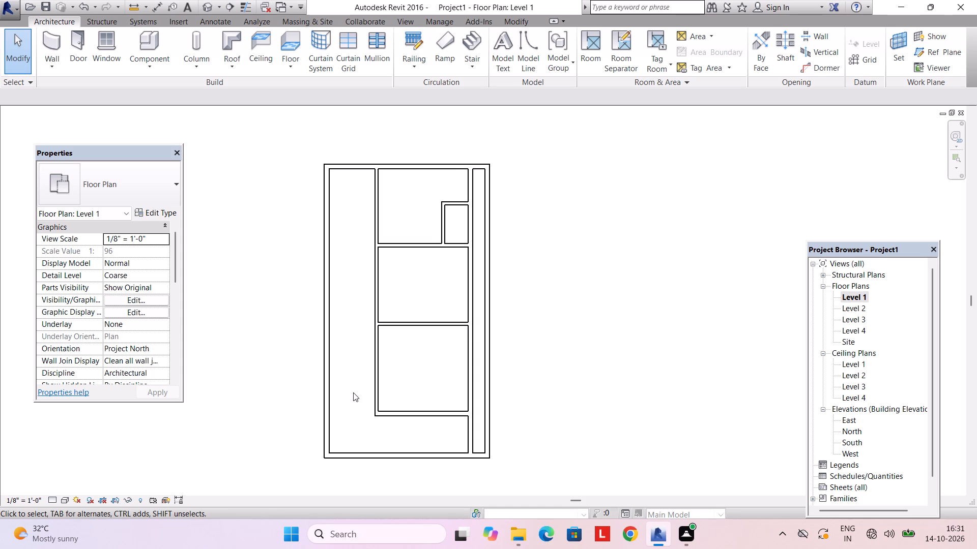
scroll(353, 392, up, 2)
middle_drag(353, 392, 334, 345)
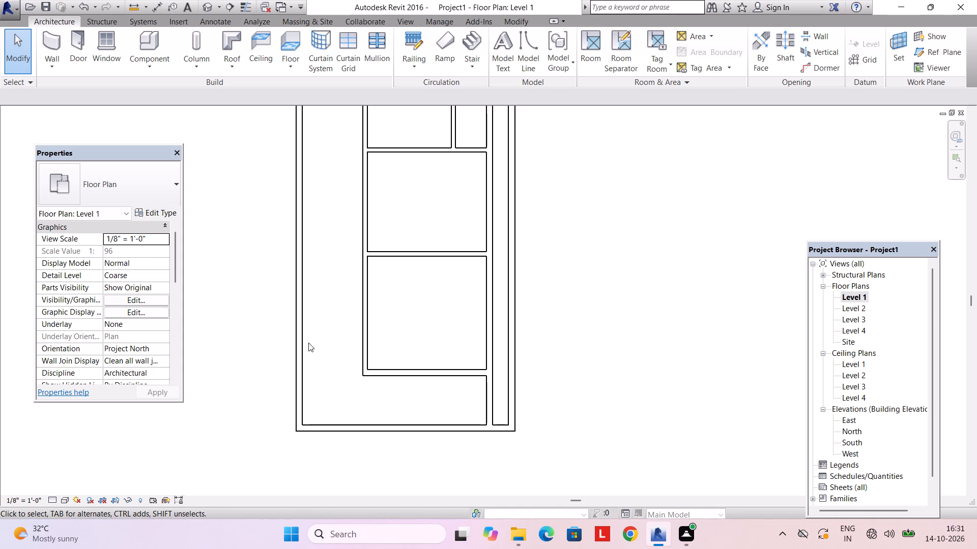
click(155, 179)
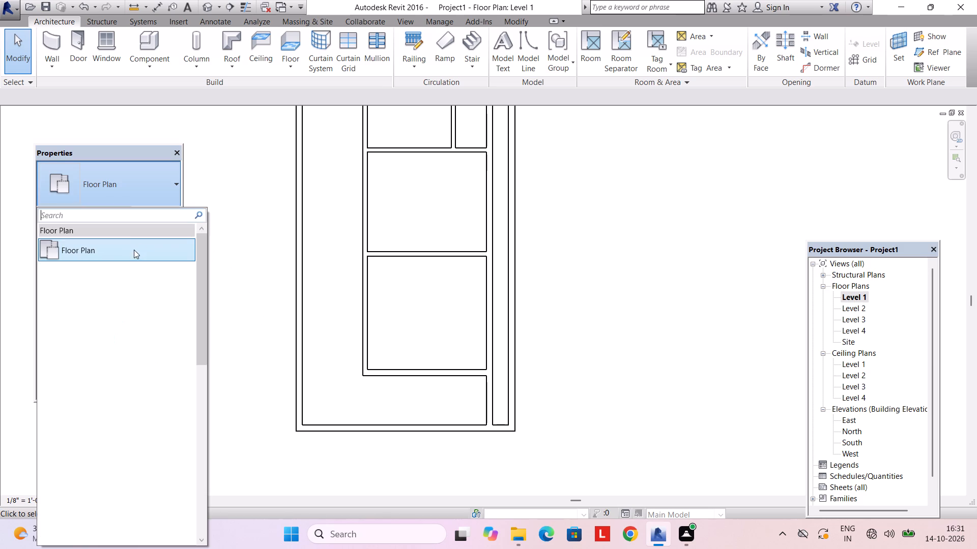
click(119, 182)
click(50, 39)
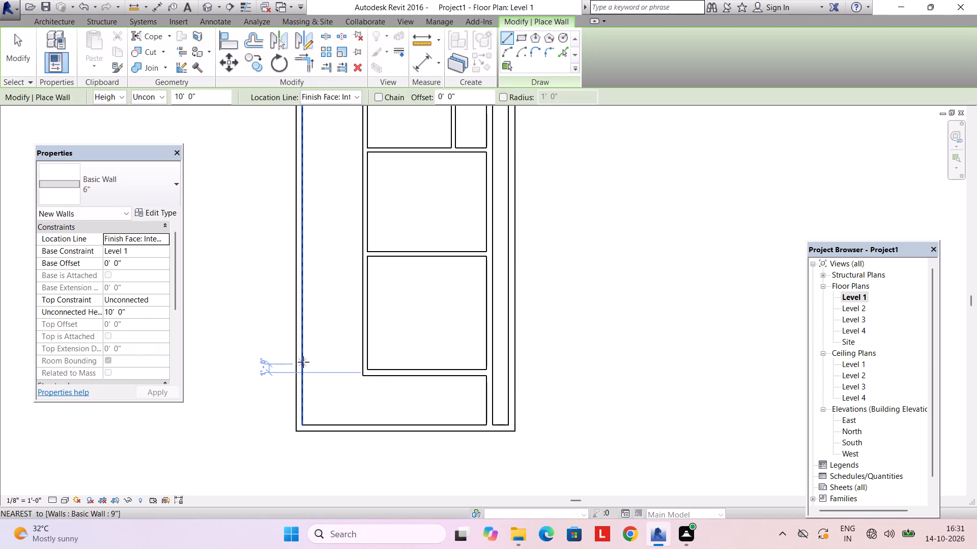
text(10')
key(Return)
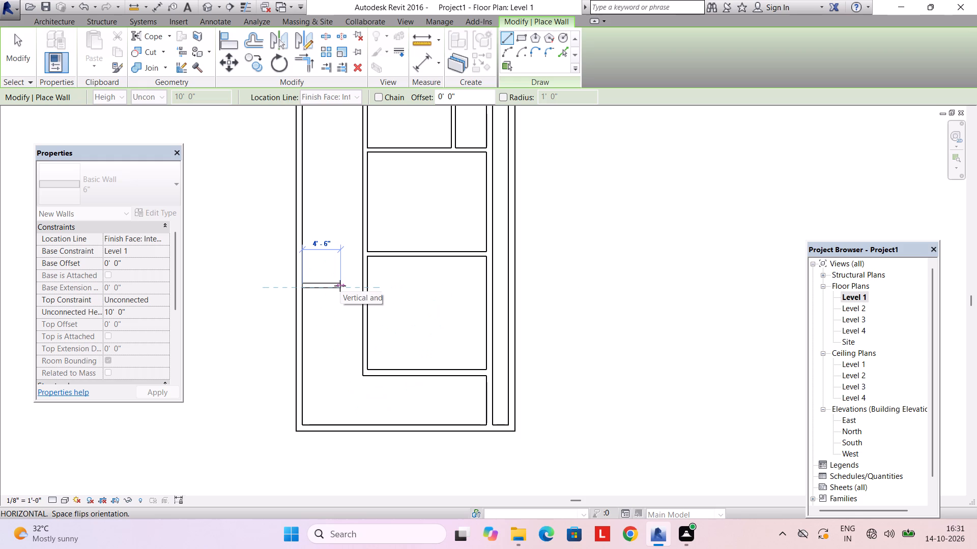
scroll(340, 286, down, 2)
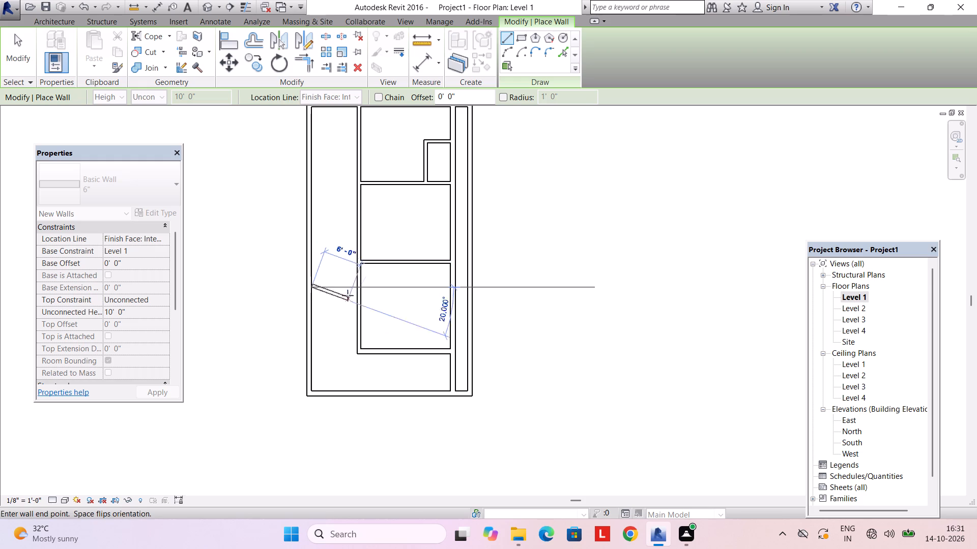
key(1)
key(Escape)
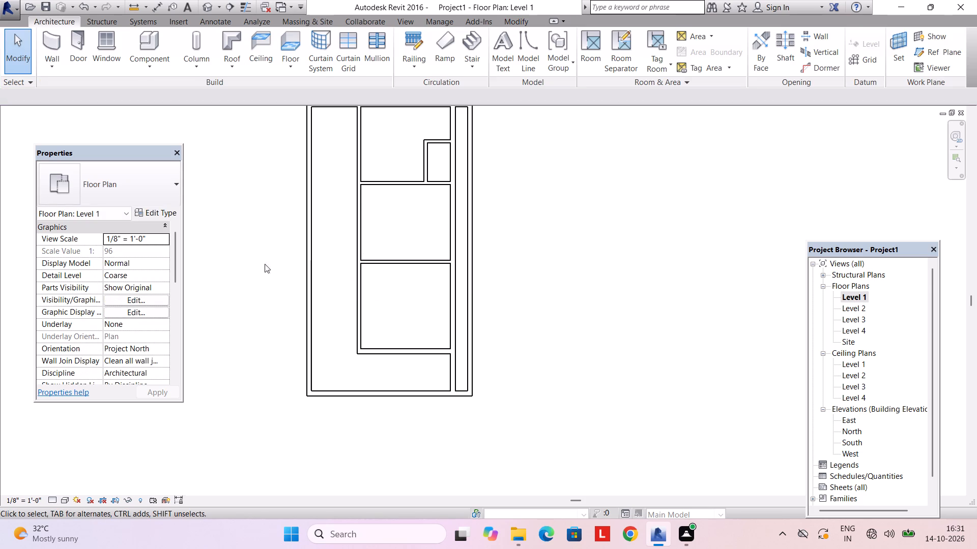
Draw a horizontal 6" wall across the west strip, 10' north of its inner southwest corner, ending at the third room's west wall.
click(56, 41)
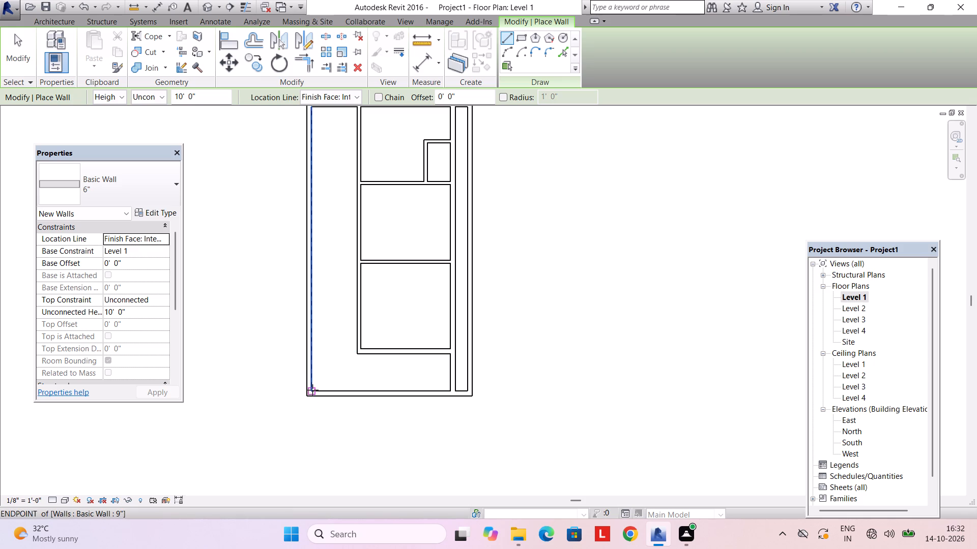
text(10')
key(Return)
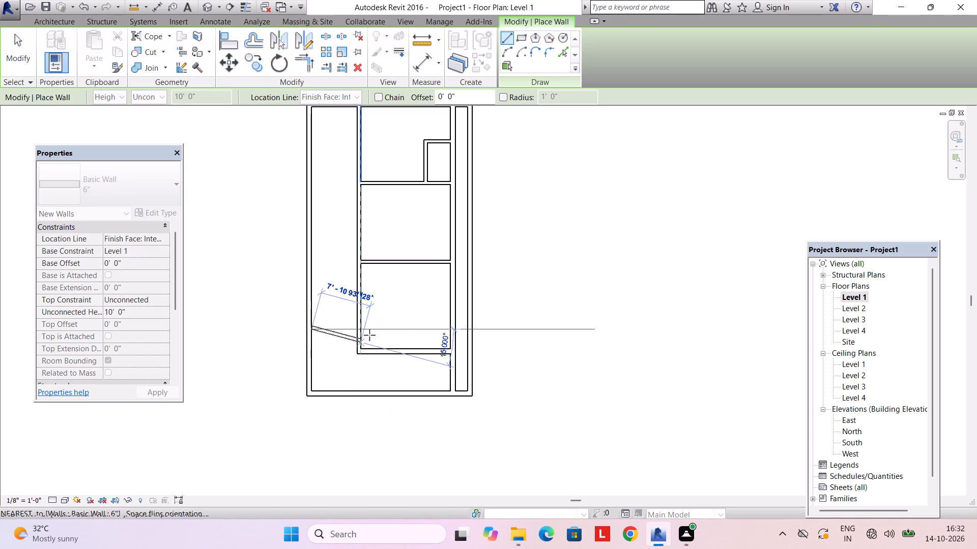
scroll(344, 325, up, 4)
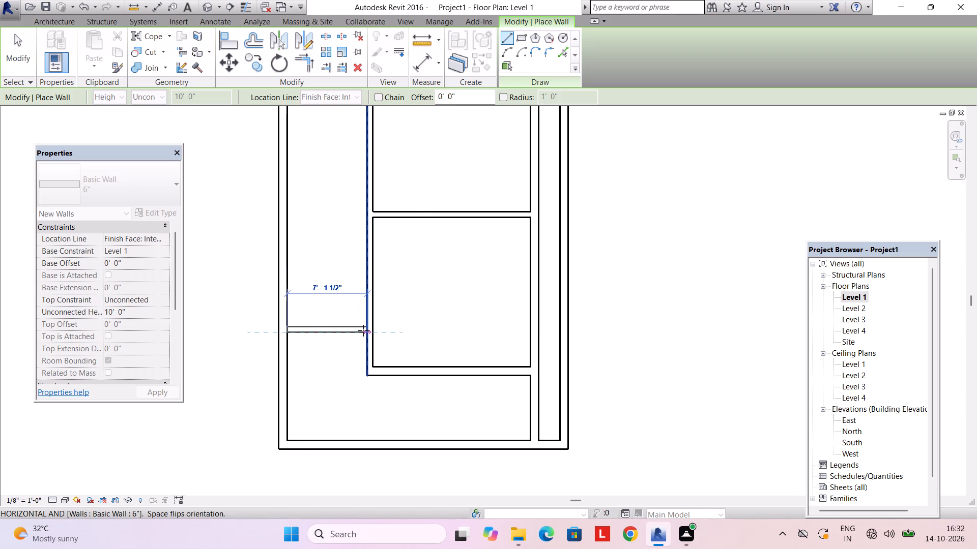
click(363, 330)
key(Escape)
key(Escape)
Change the new cross wall in the west strip to the 9" wall type.
click(322, 331)
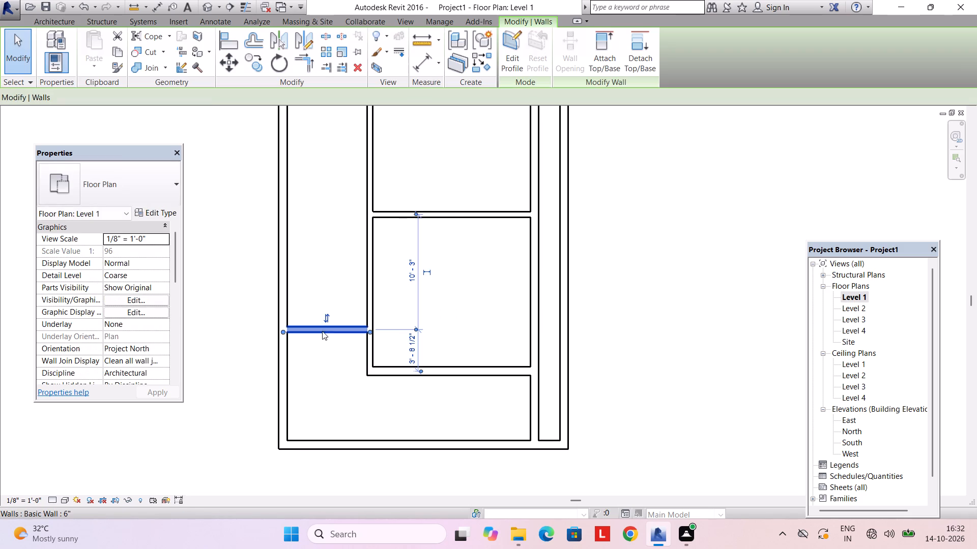
click(148, 182)
click(135, 275)
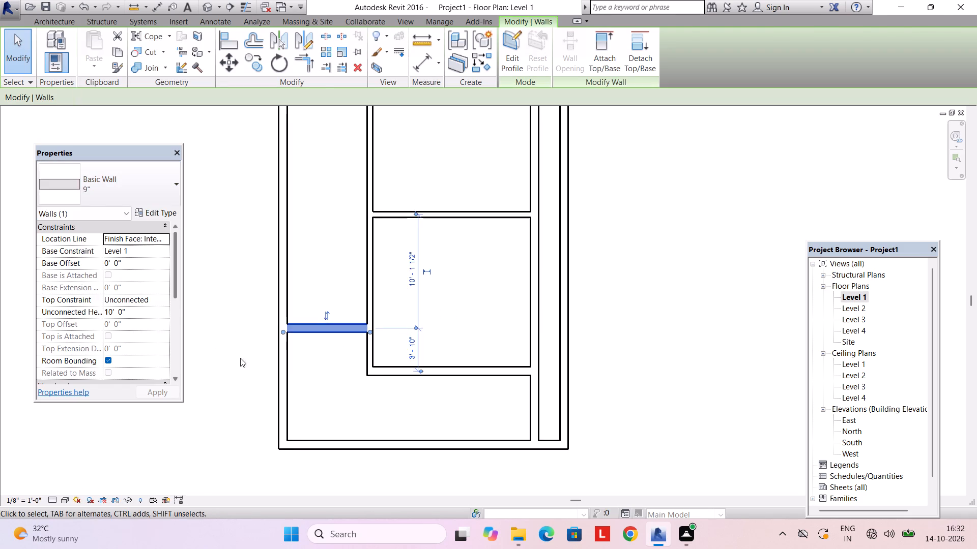
key(Escape)
Shorten the south end of the long 9" wall east of the rooms to meet the third room's south wall in a corner.
middle_drag(318, 363, 324, 382)
middle_drag(325, 381, 312, 346)
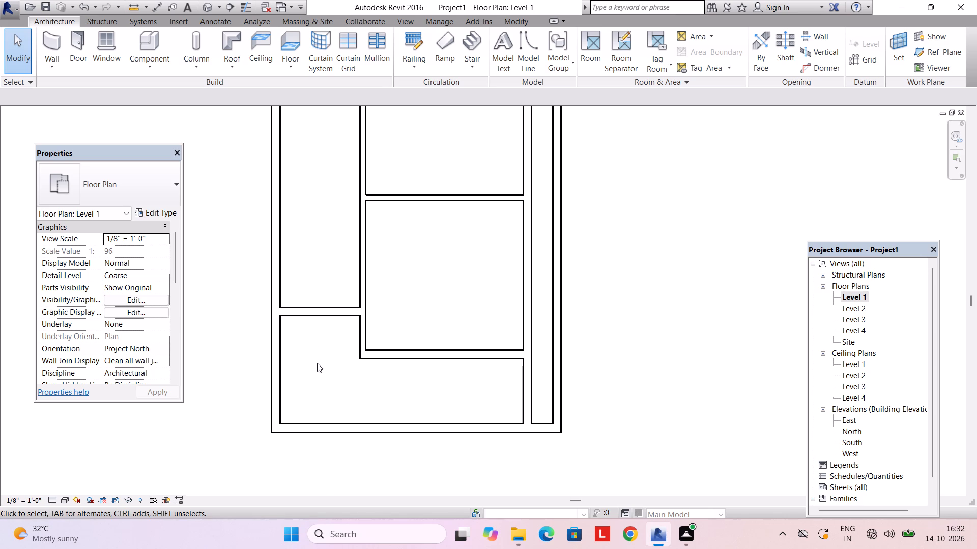
click(533, 414)
drag(523, 425, 520, 371)
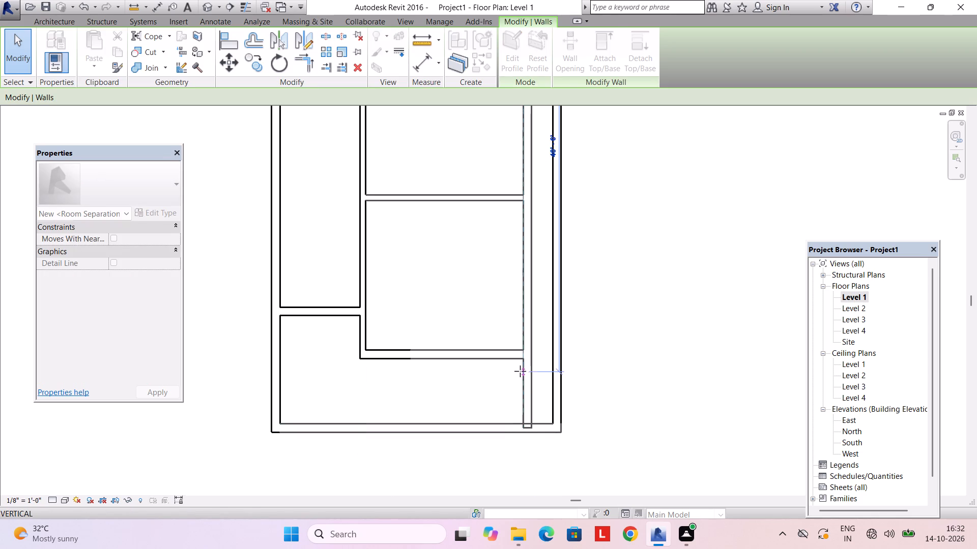
drag(520, 371, 520, 364)
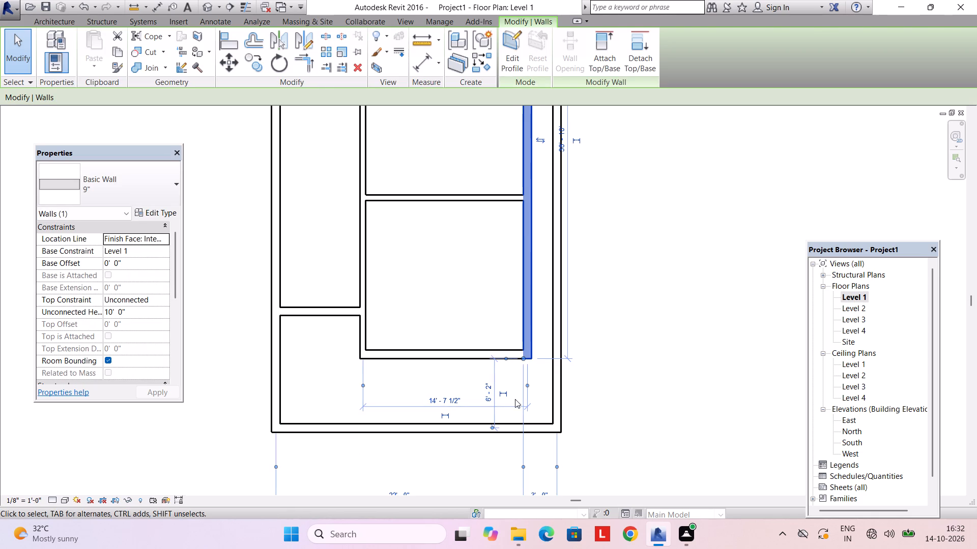
key(Escape)
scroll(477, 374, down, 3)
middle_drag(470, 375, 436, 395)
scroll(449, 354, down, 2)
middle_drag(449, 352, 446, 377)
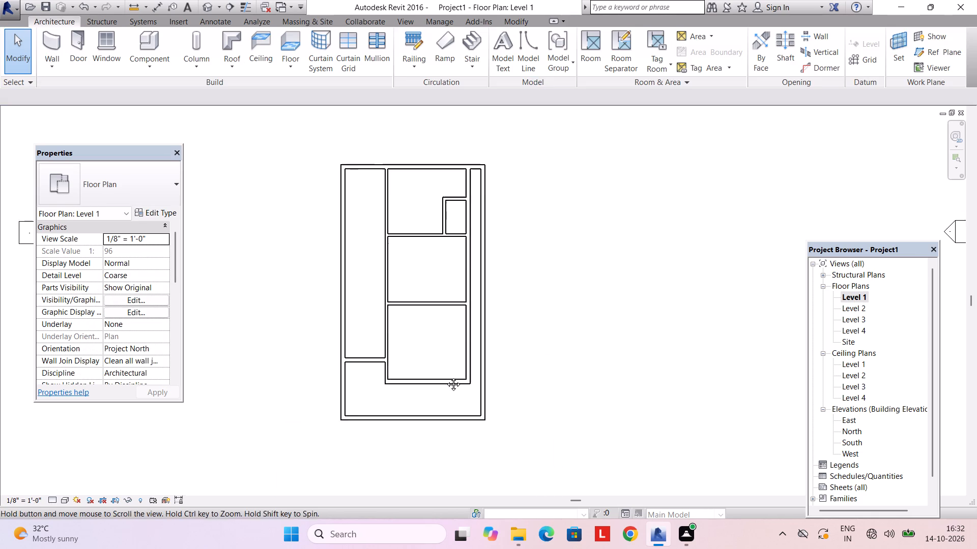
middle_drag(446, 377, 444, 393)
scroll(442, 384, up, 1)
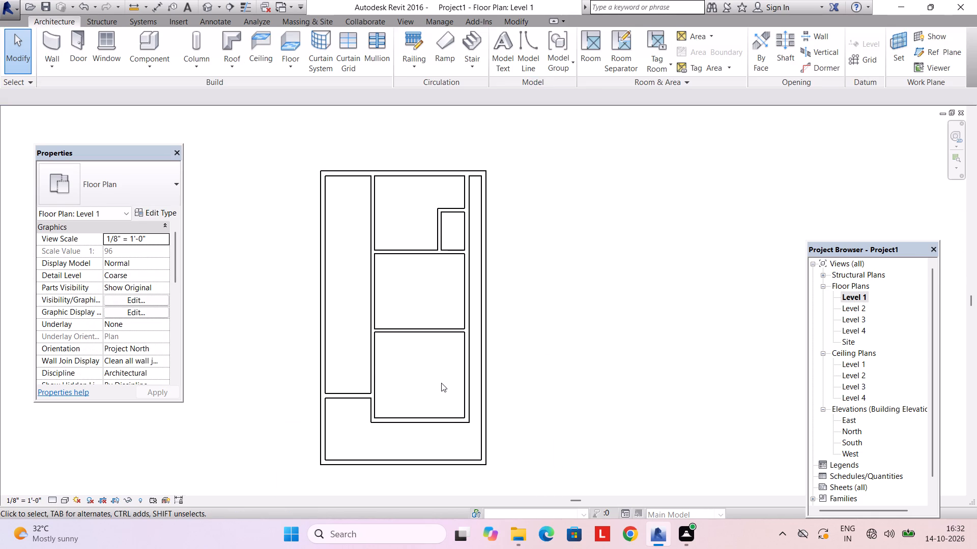
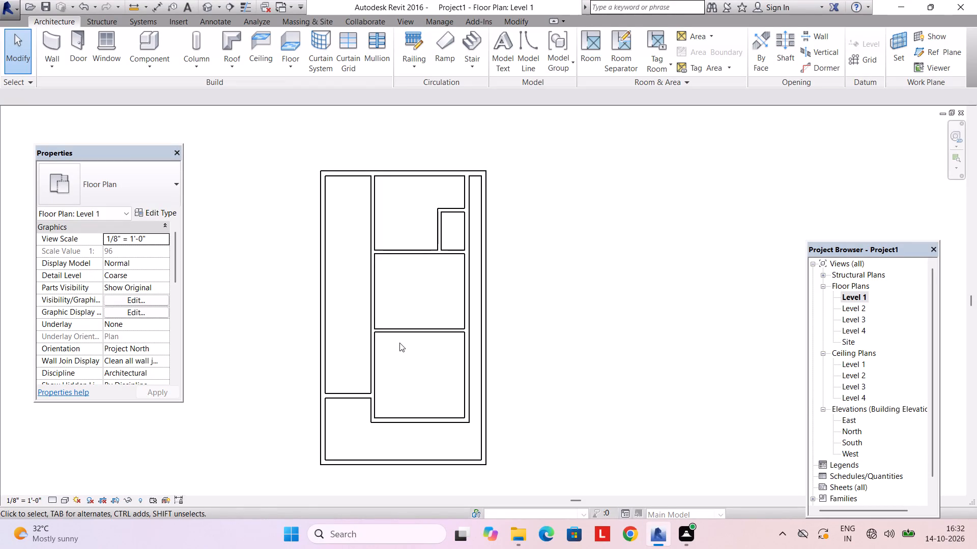
Draw a horizontal 6" wall across the west strip, 6' south of its northwest corner, ending at the first room's west wall.
middle_drag(399, 343, 426, 356)
middle_drag(387, 390, 429, 391)
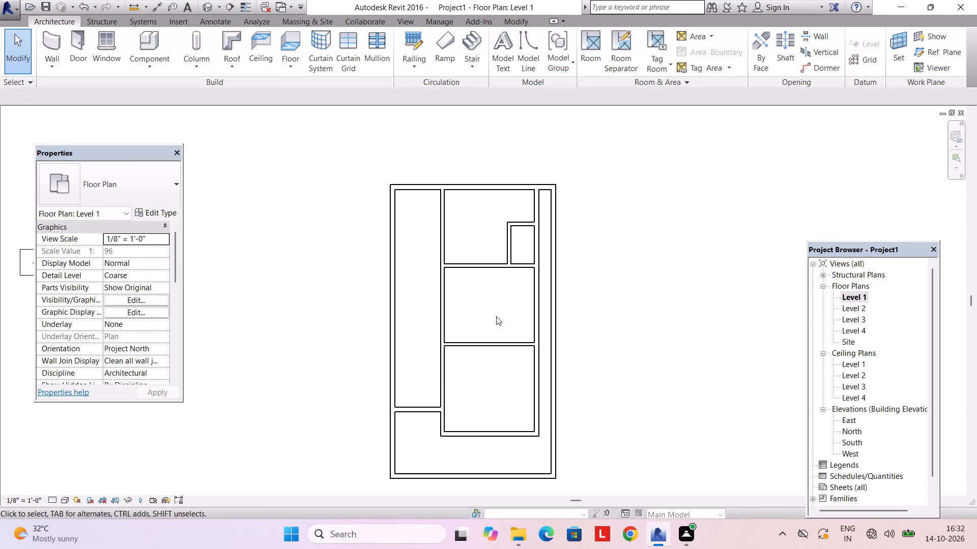
scroll(496, 316, up, 2)
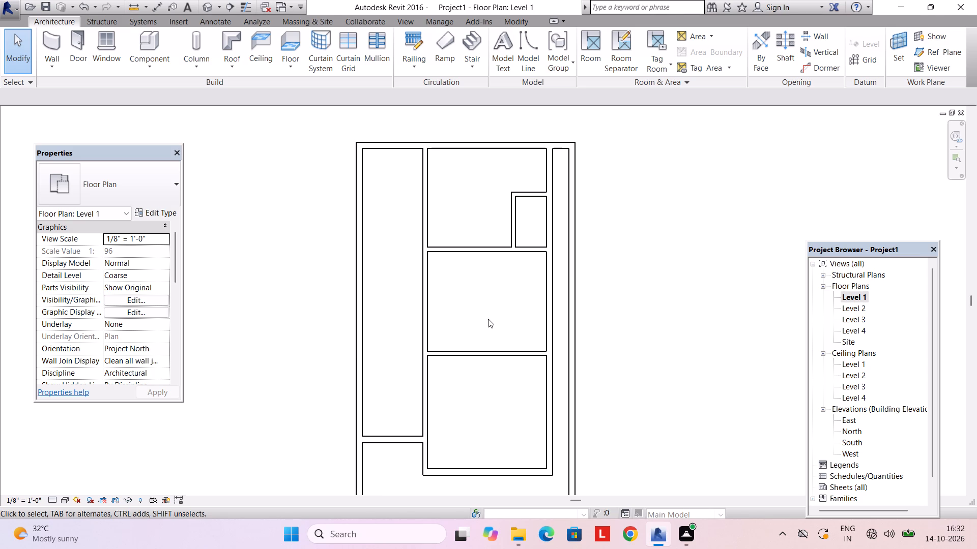
middle_click(488, 319)
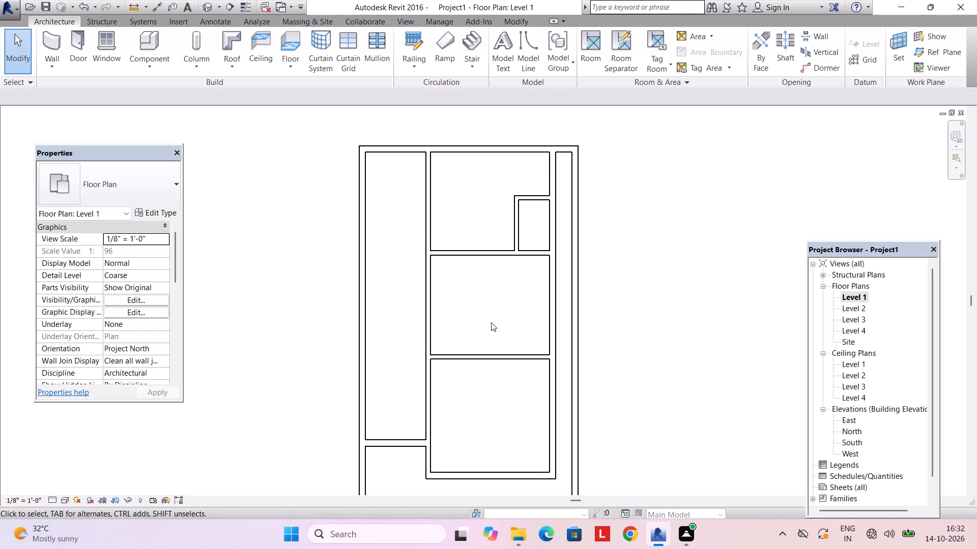
middle_drag(377, 199, 390, 232)
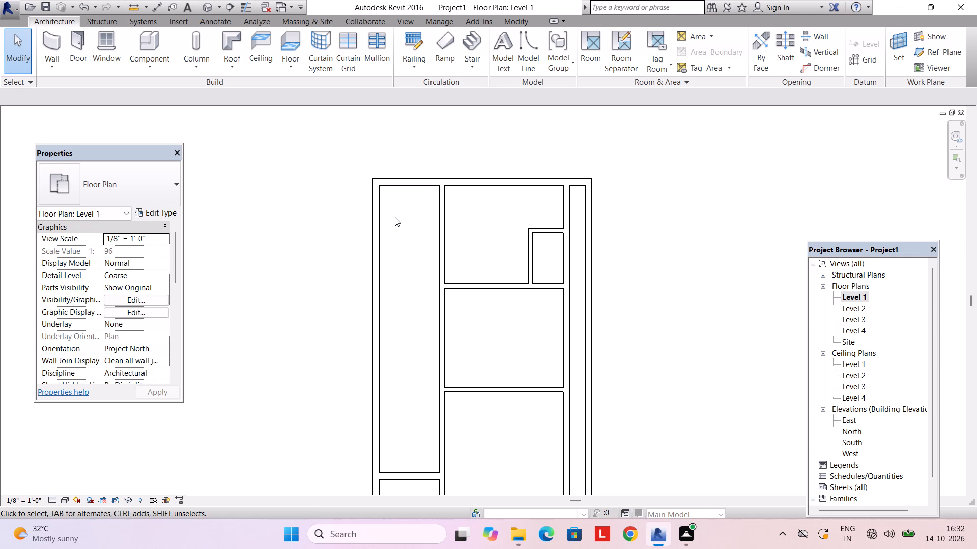
click(49, 42)
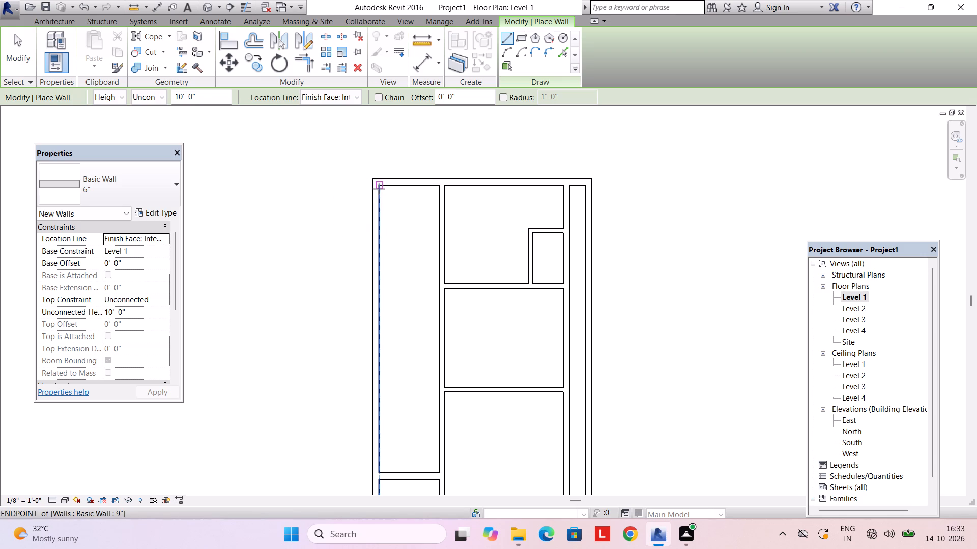
text(6')
key(Return)
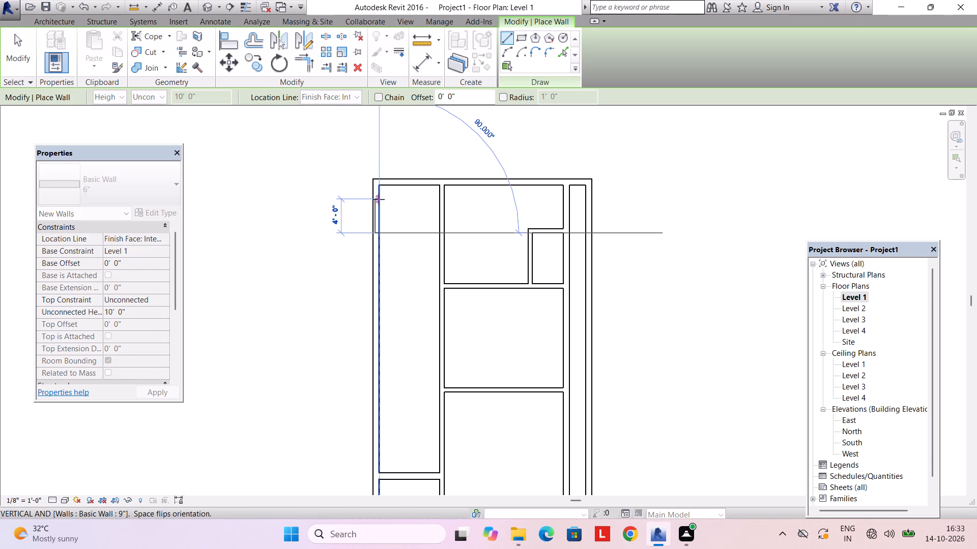
click(441, 231)
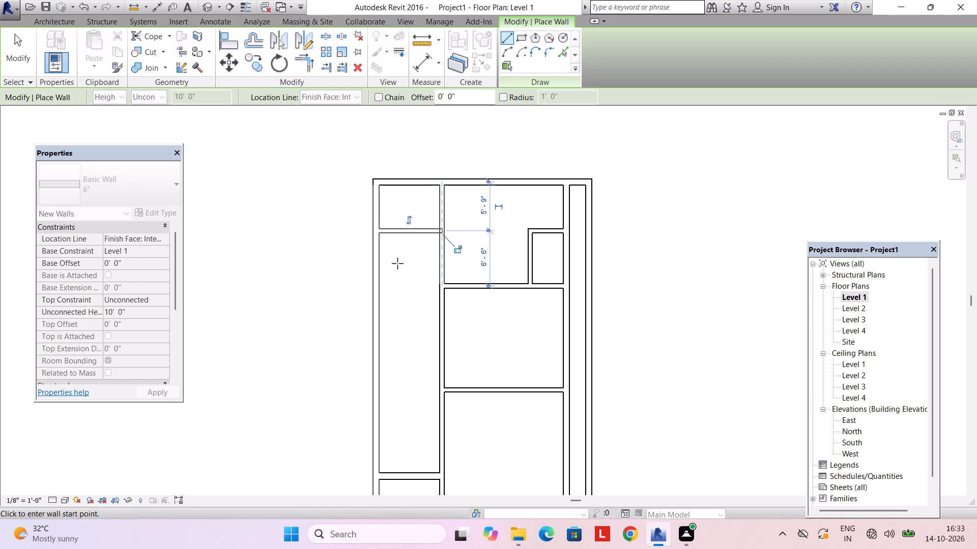
key(Escape)
Draw a vertical 6" wall 8' long running south from the new cross wall, starting 4' east of the west wall.
scroll(398, 266, down, 1)
middle_drag(398, 266, 398, 254)
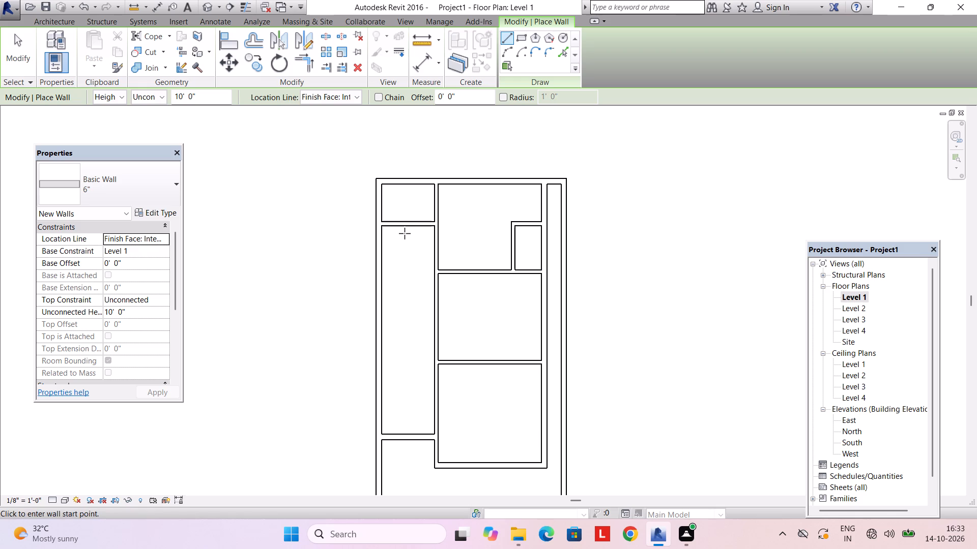
scroll(405, 230, up, 2)
scroll(409, 257, down, 2)
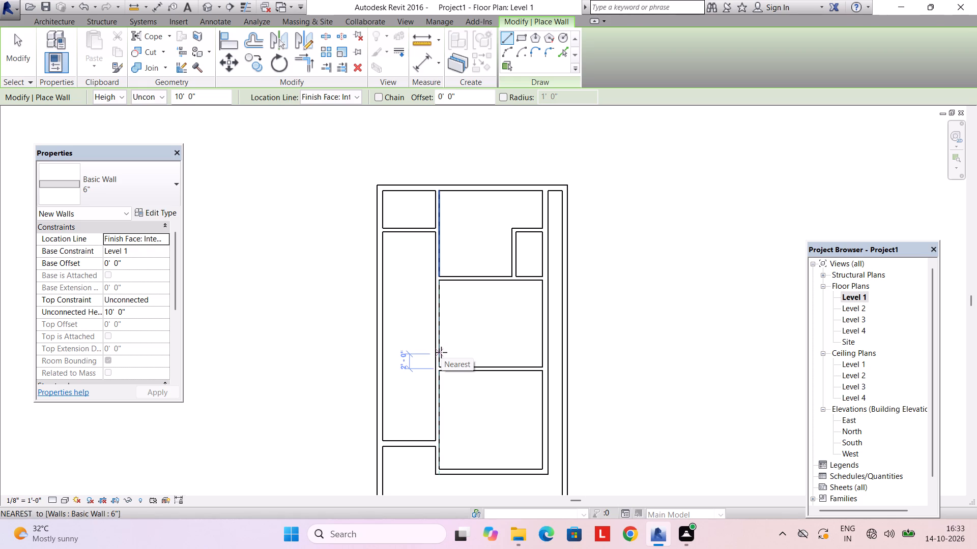
middle_drag(441, 352, 433, 311)
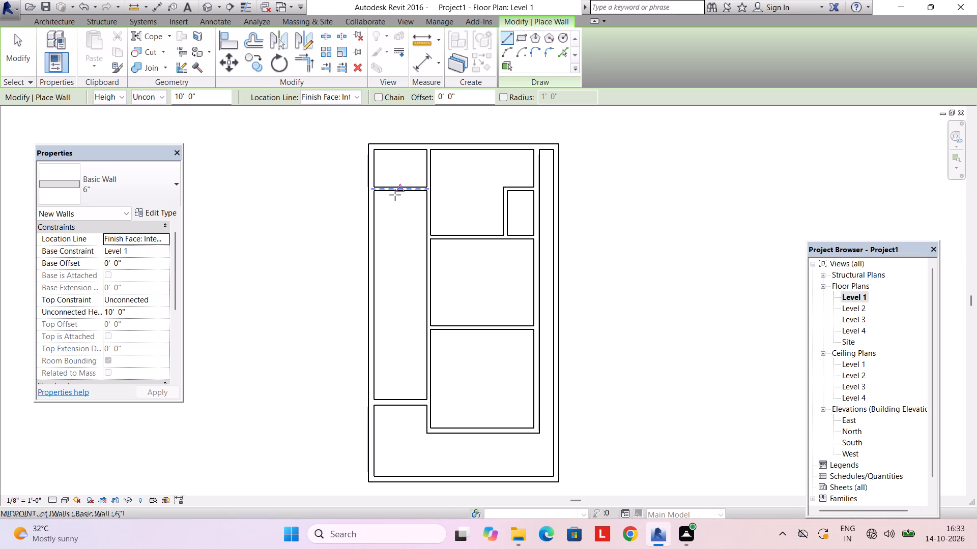
scroll(394, 195, up, 4)
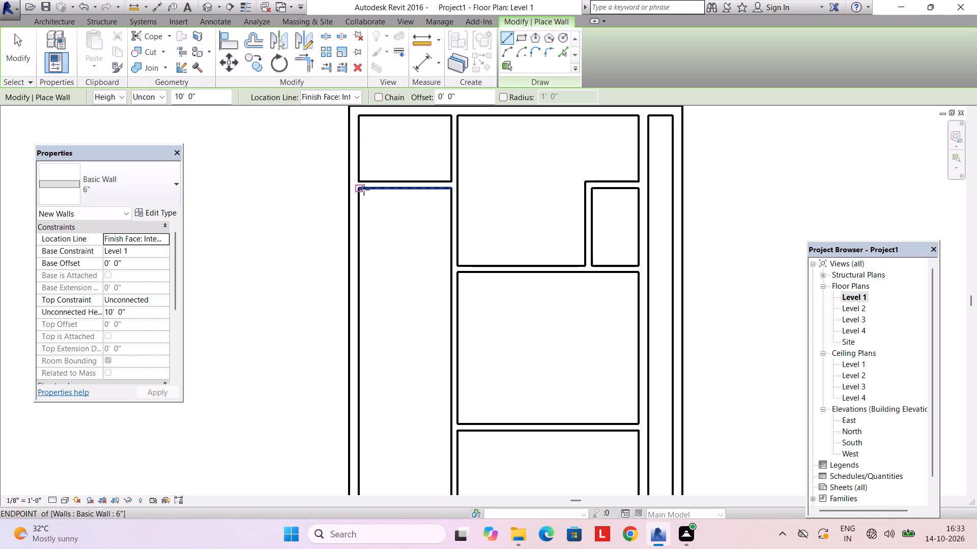
text(4')
key(Return)
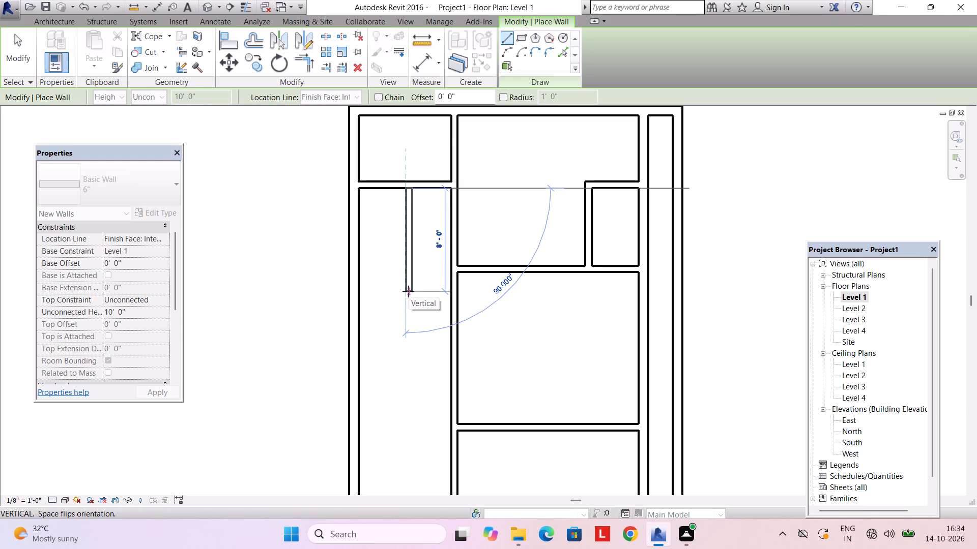
click(408, 291)
key(Escape)
middle_drag(396, 359, 396, 359)
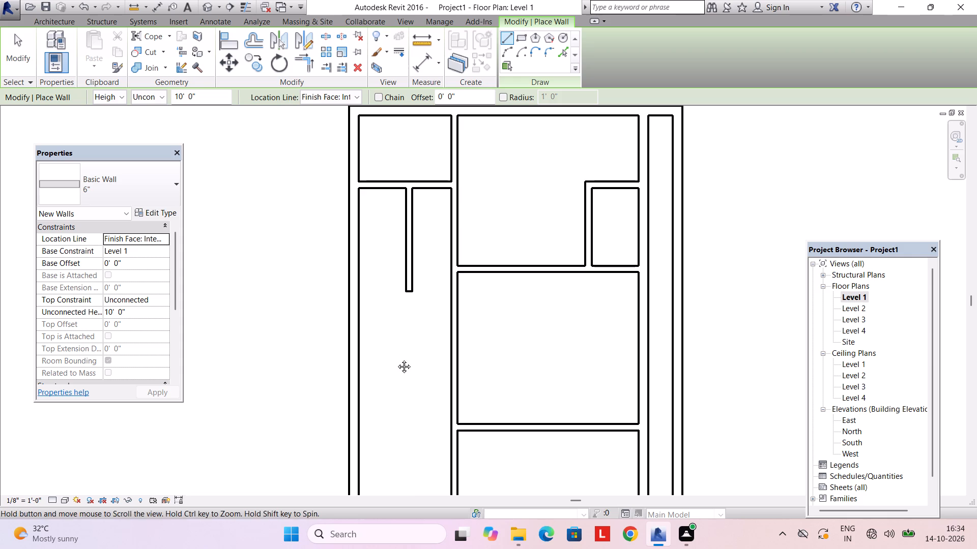
middle_drag(396, 359, 365, 297)
scroll(365, 298, down, 2)
middle_drag(368, 313, 365, 289)
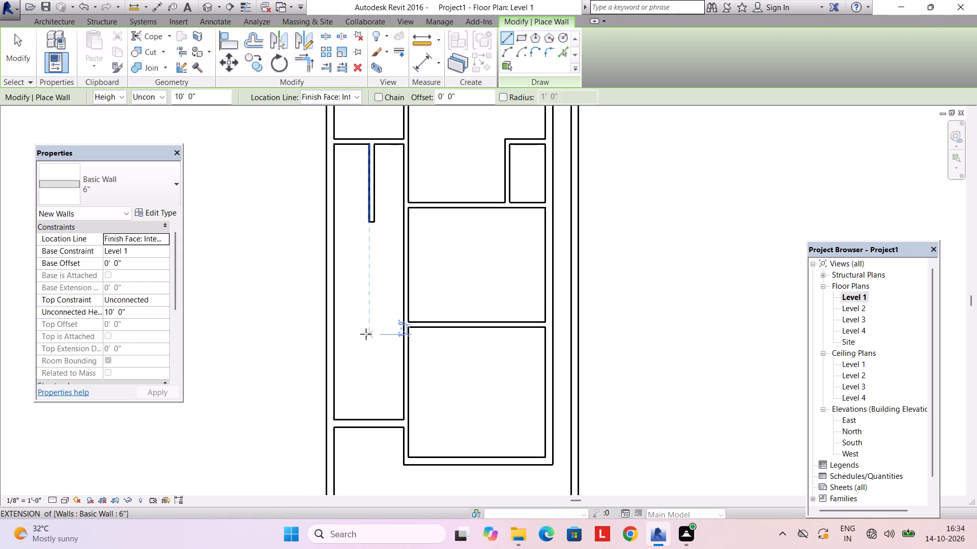
key(Escape)
Shorten the south end of the short vertical wall in the west strip to line up with the first room's south wall.
middle_drag(364, 312, 360, 370)
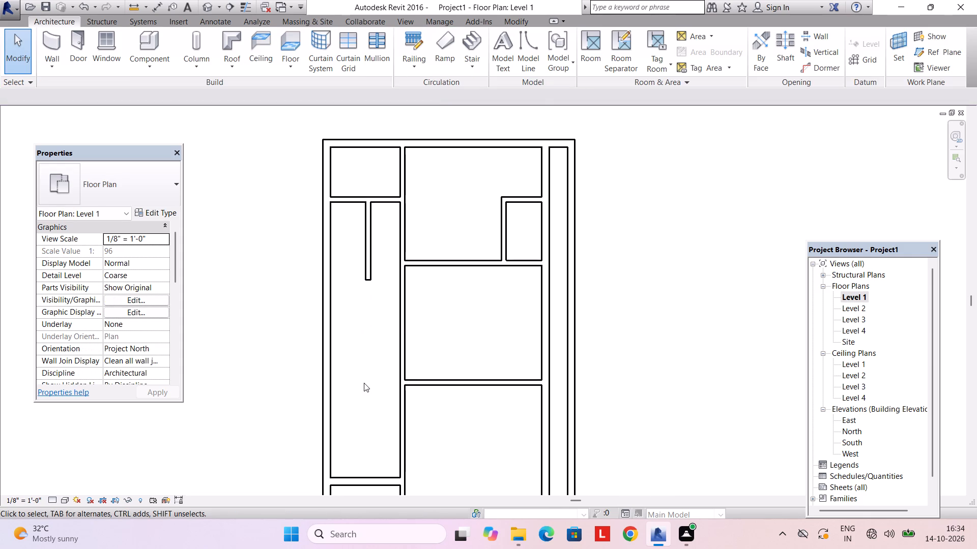
click(364, 283)
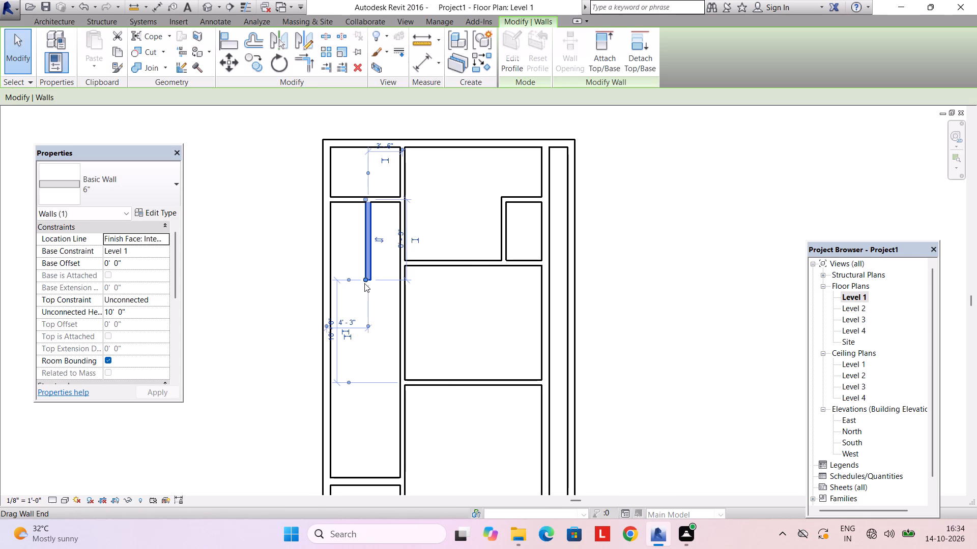
drag(366, 280, 366, 257)
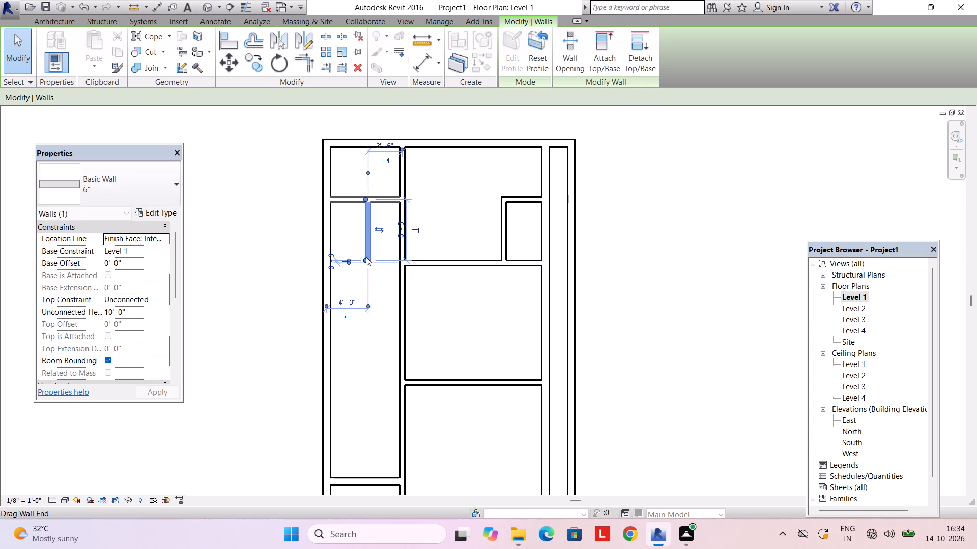
key(Escape)
Place 36" x 84" single-flush doors opening into the three rooms through their west walls, each centred 2' from the adjacent partition.
middle_drag(367, 301, 331, 334)
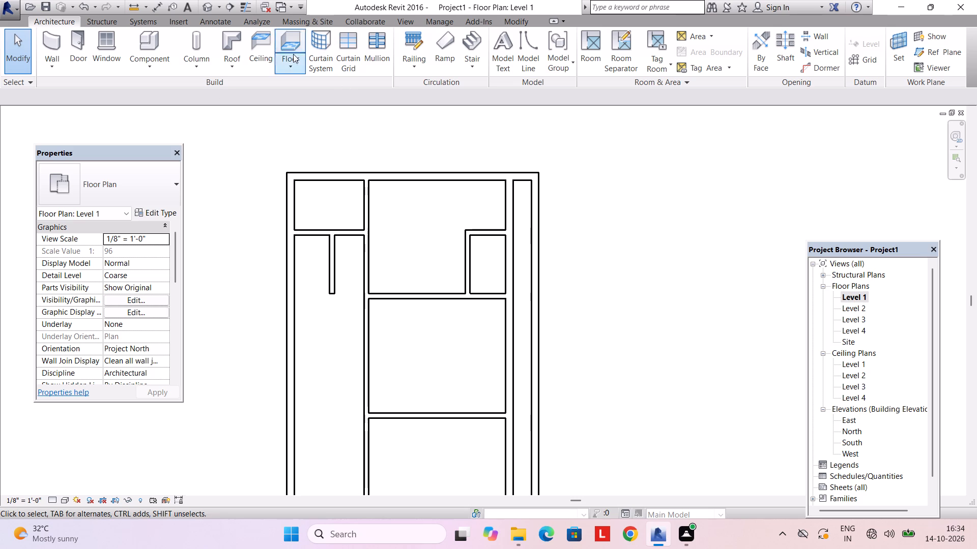
click(75, 55)
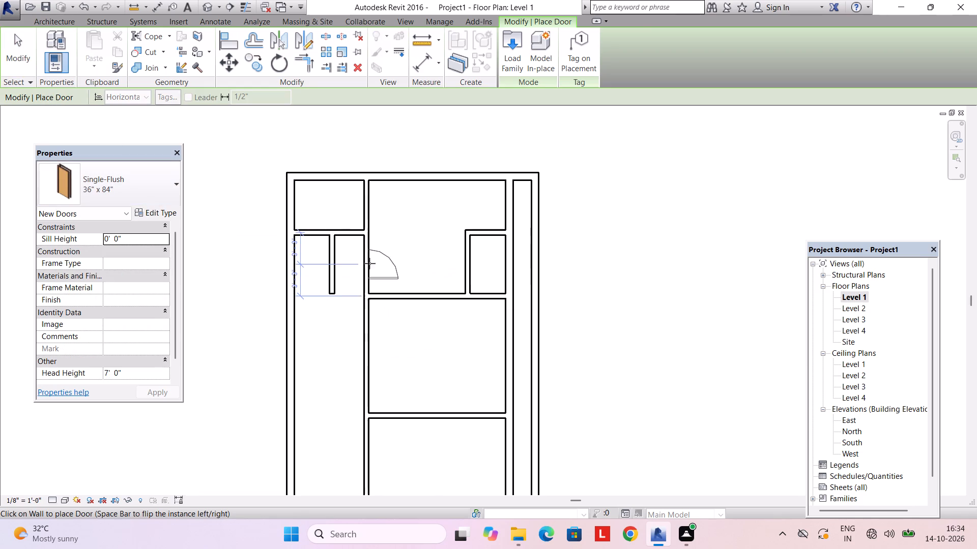
click(374, 277)
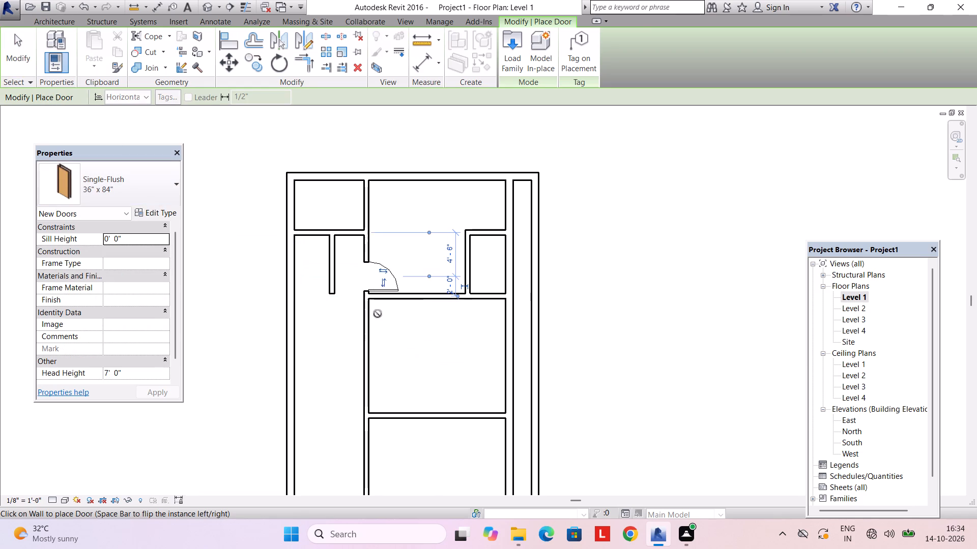
key(space)
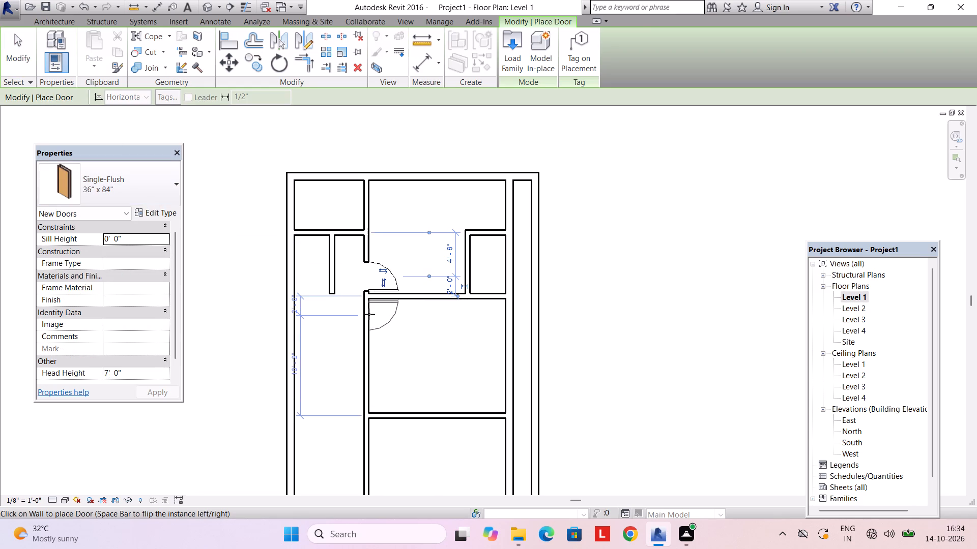
click(369, 316)
middle_drag(396, 372, 395, 318)
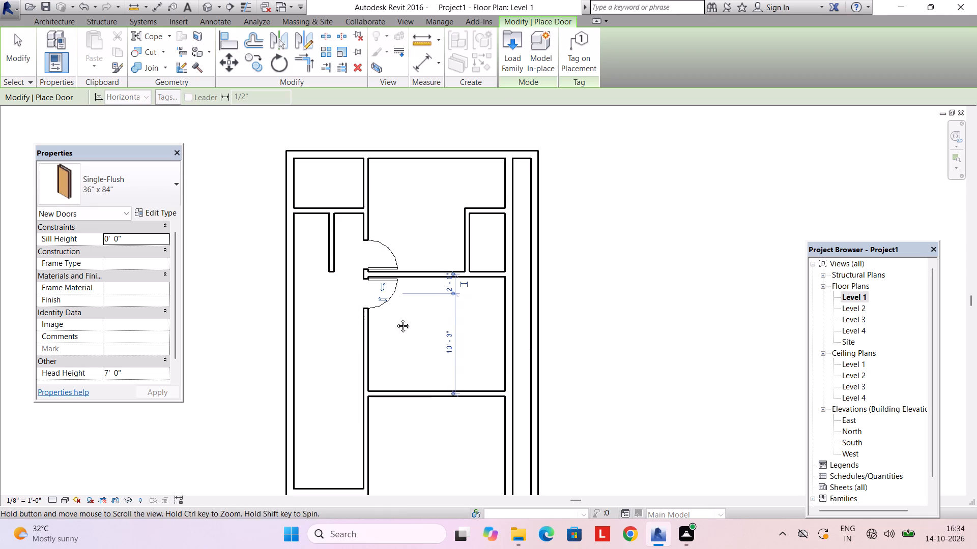
middle_drag(395, 318, 395, 281)
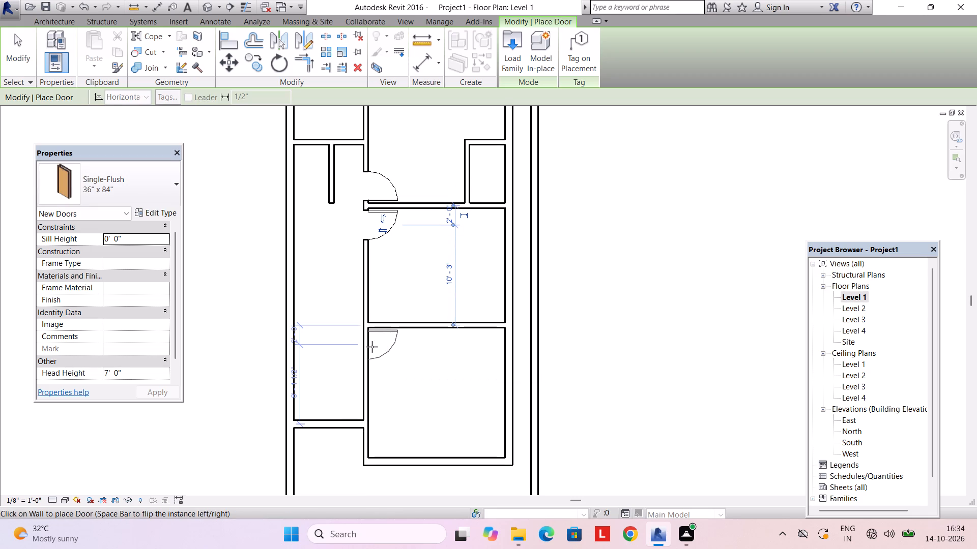
click(372, 347)
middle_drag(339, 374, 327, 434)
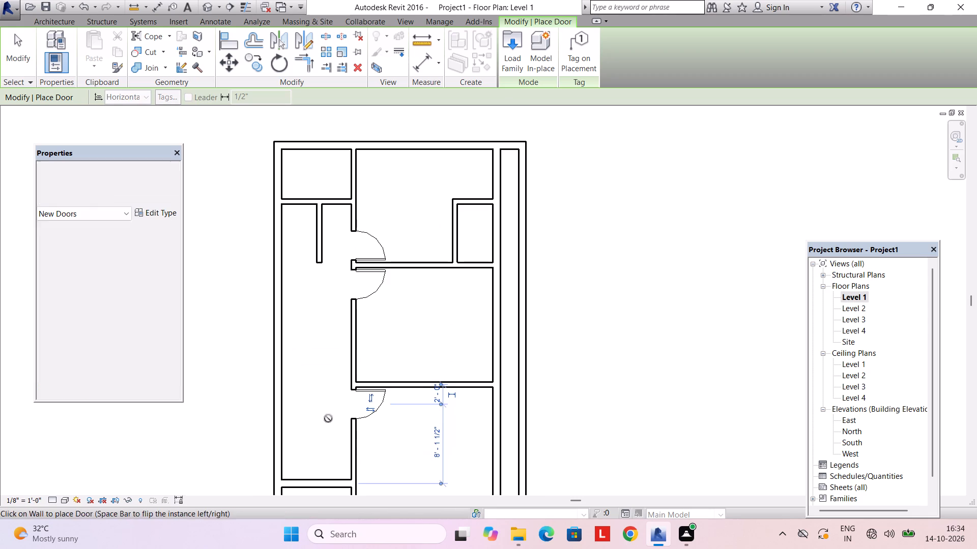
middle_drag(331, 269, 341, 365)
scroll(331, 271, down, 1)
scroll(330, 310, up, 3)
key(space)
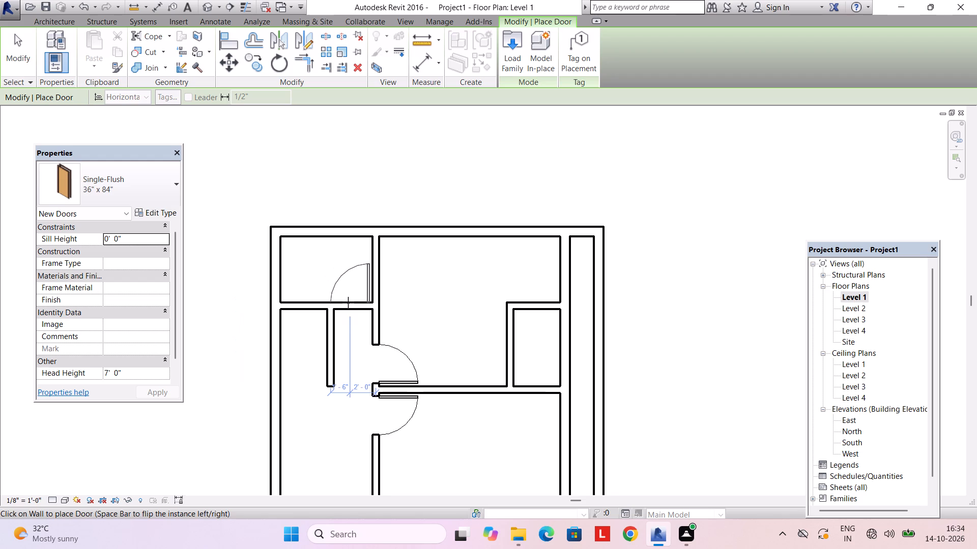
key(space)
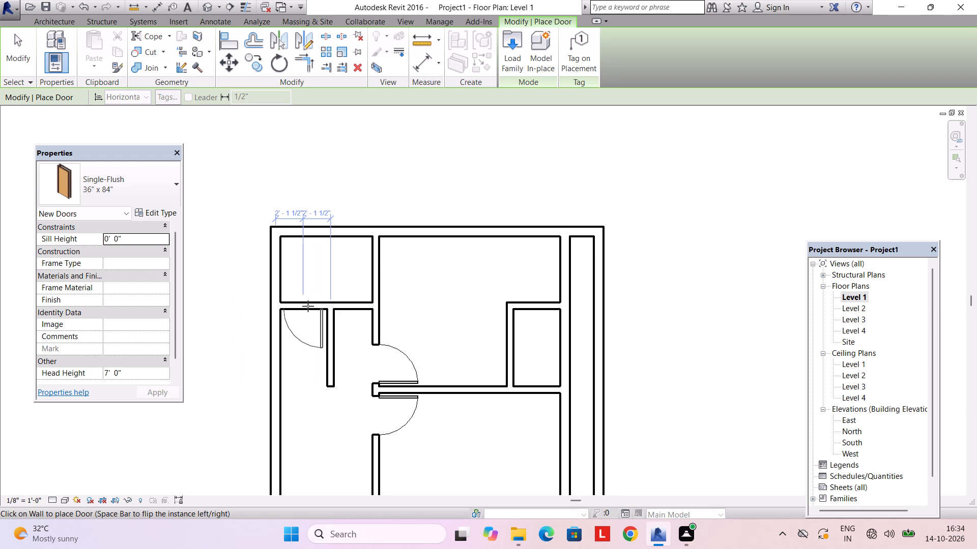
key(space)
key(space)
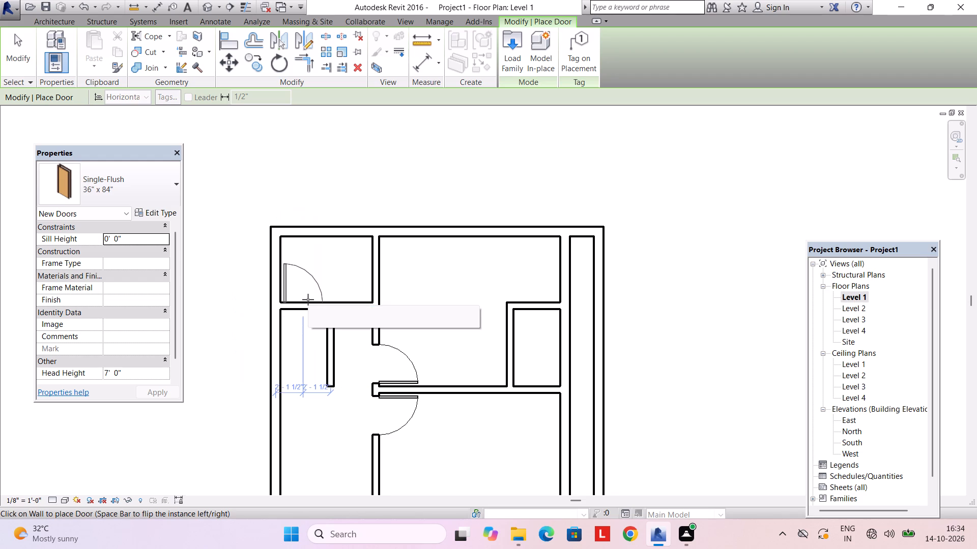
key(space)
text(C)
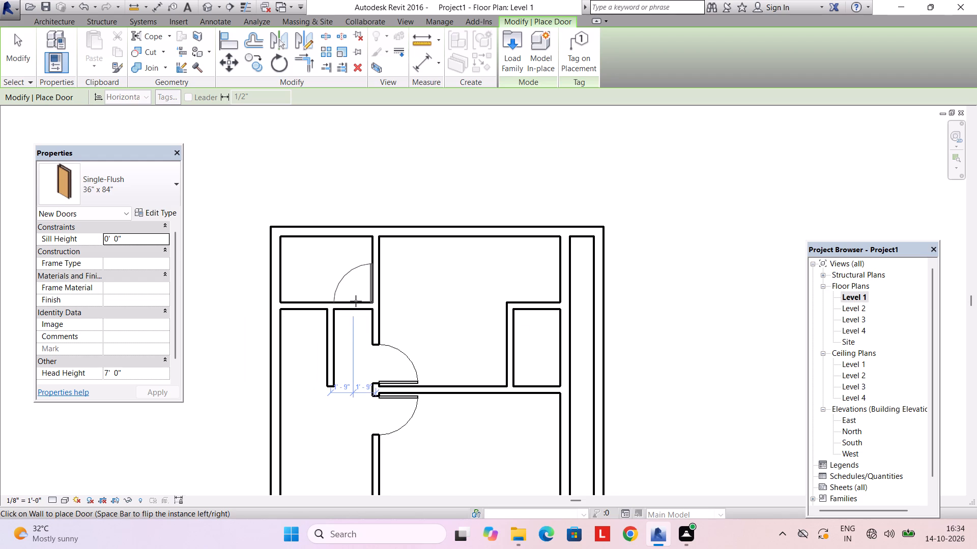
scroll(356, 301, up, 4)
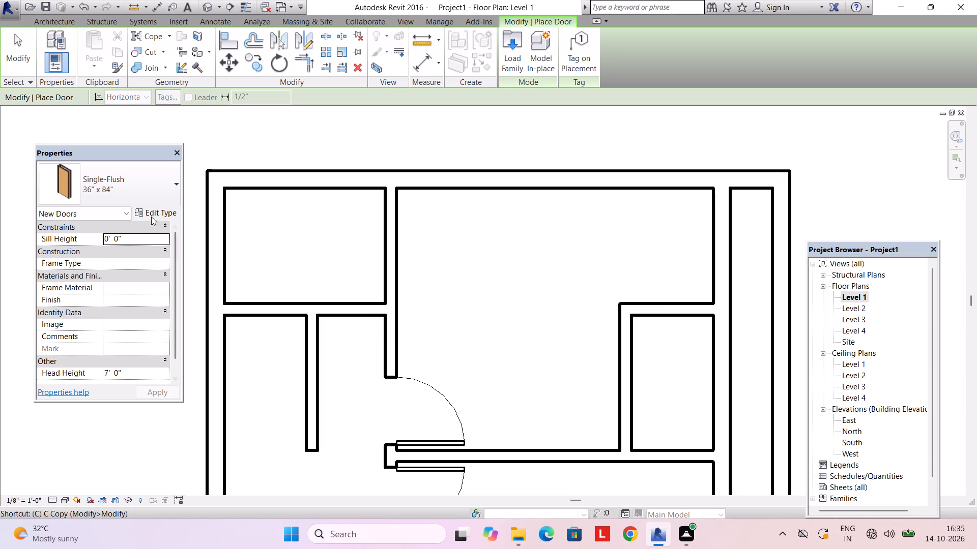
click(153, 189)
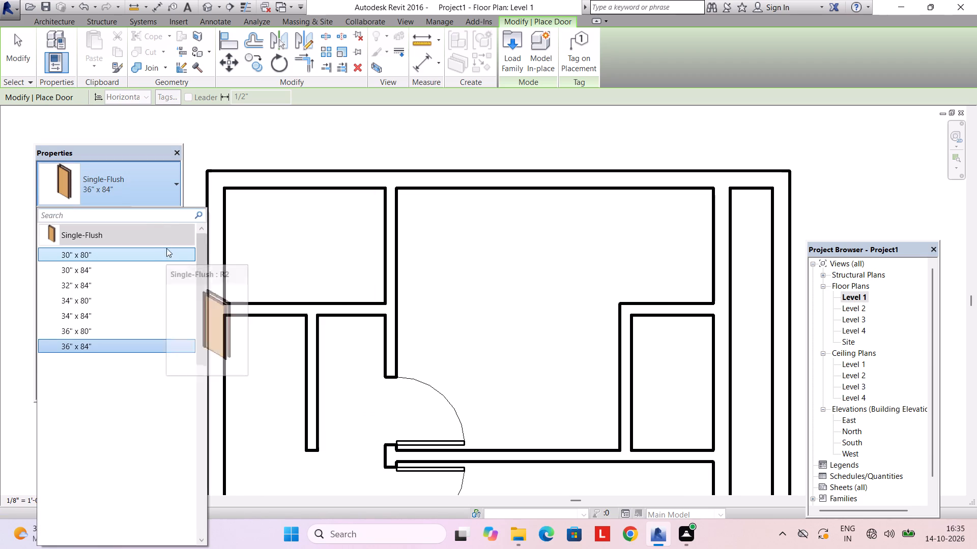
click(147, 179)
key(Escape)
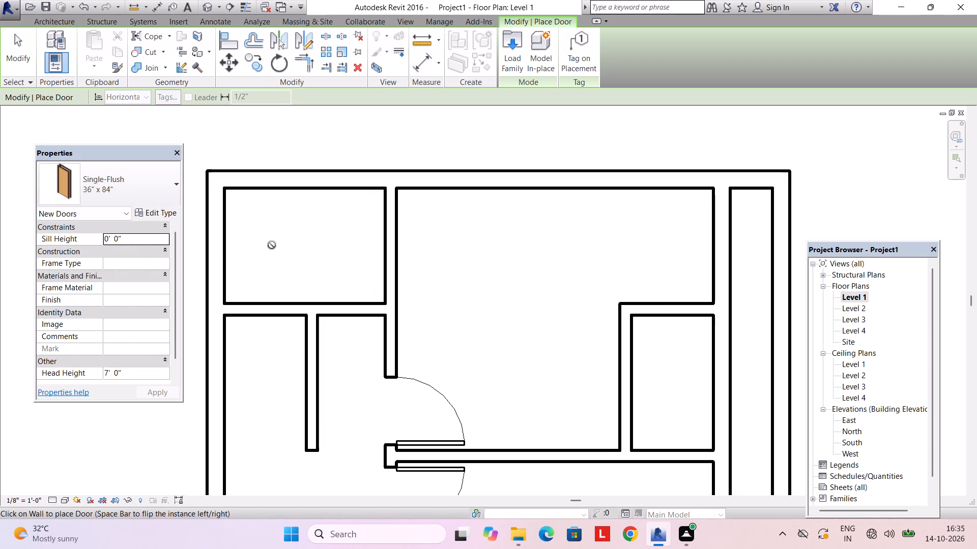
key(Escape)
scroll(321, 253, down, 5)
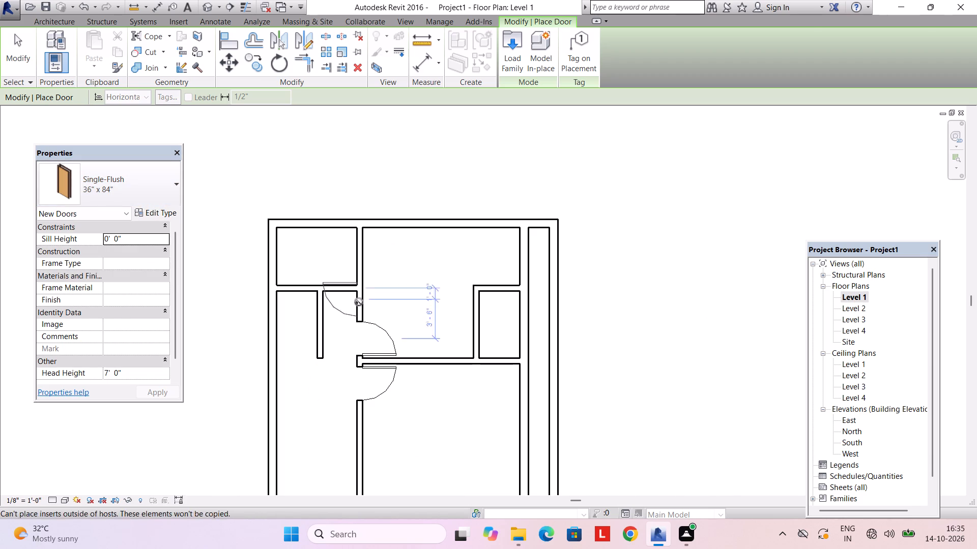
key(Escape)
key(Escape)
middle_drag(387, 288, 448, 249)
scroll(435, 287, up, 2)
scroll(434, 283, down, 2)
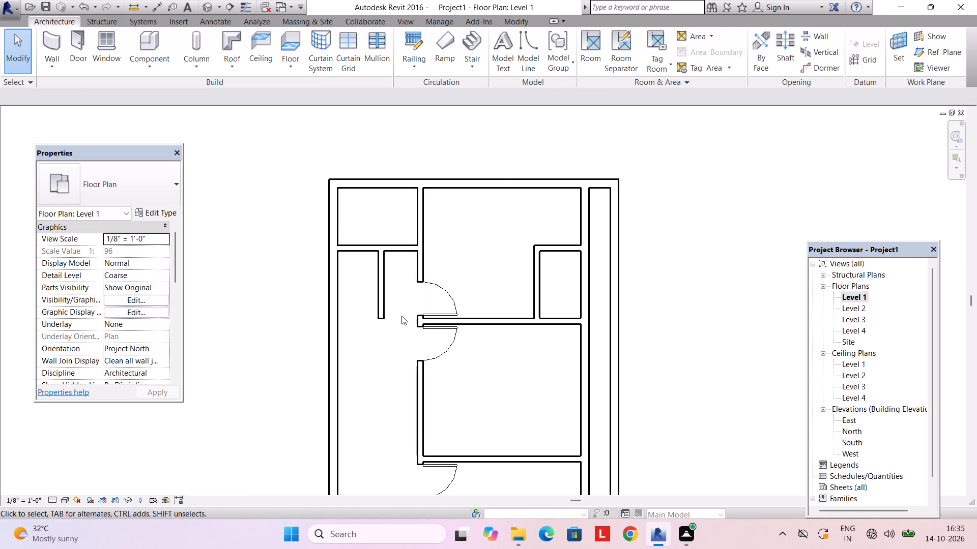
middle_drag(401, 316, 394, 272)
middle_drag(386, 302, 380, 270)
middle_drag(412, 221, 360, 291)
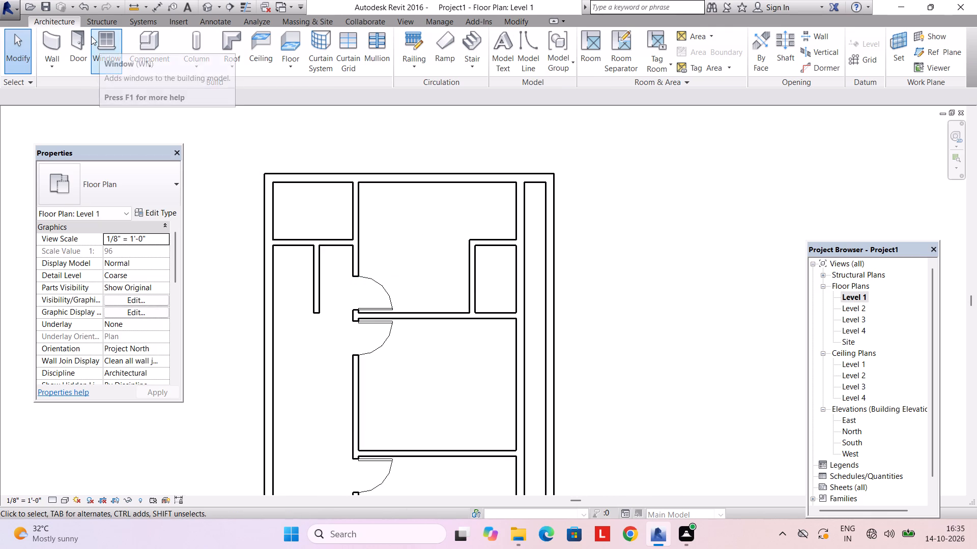
Open the M_Door-Interior-Single-1_Panel-Wood door family for loading from the US Metric library's Doors > Residential folder.
click(76, 41)
click(502, 61)
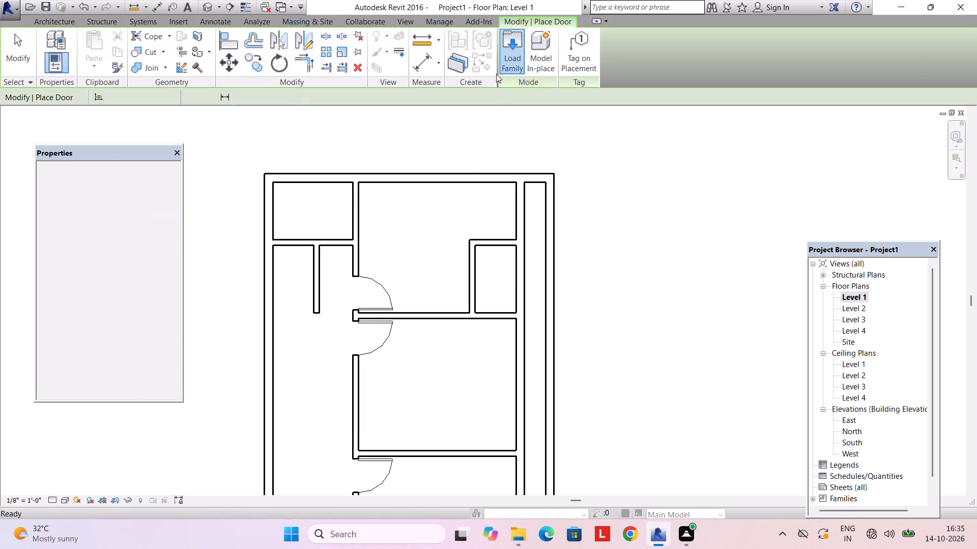
click(425, 136)
click(401, 209)
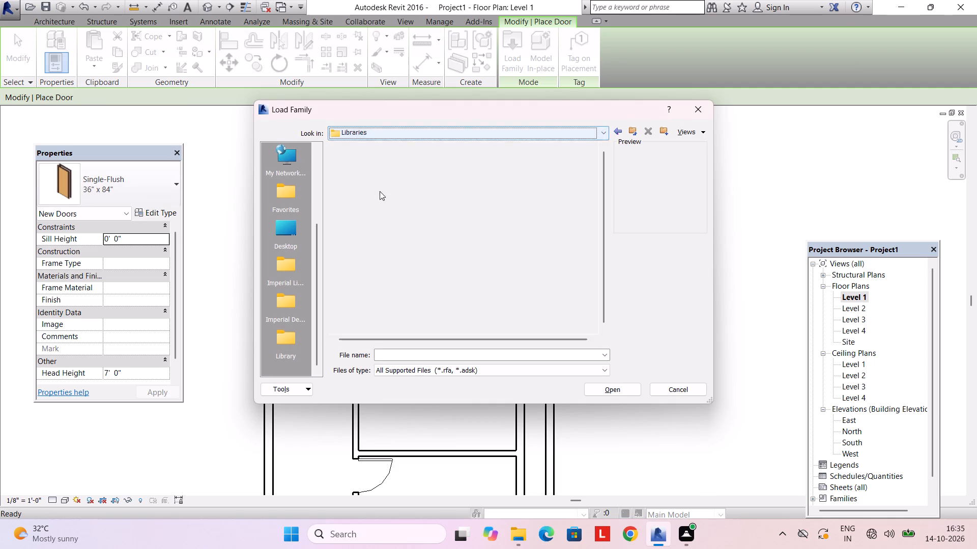
double_click(377, 195)
double_click(385, 273)
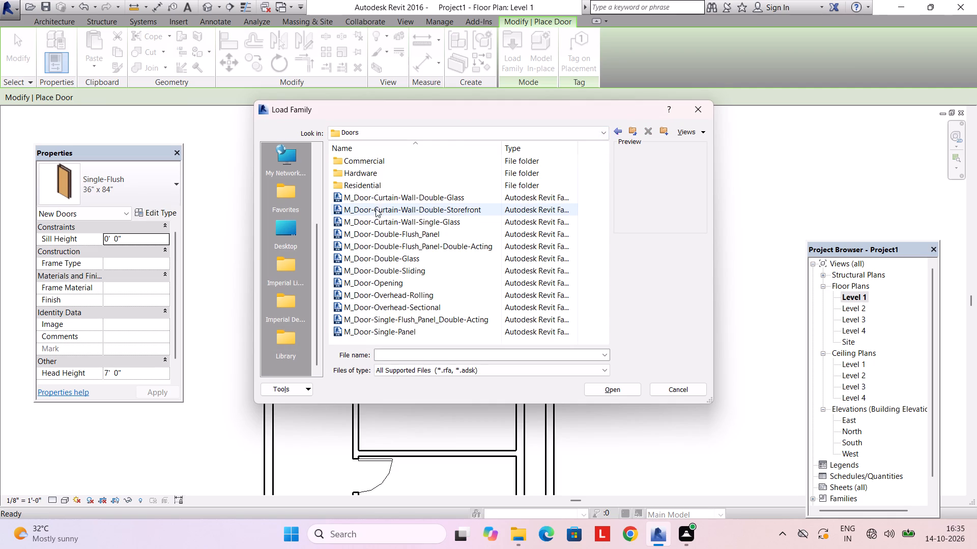
double_click(378, 185)
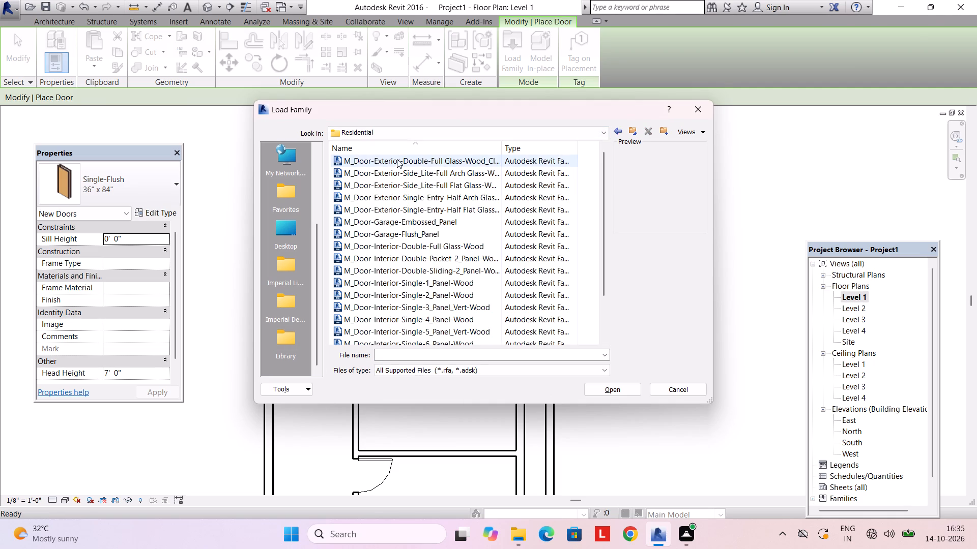
click(410, 242)
click(415, 254)
click(419, 267)
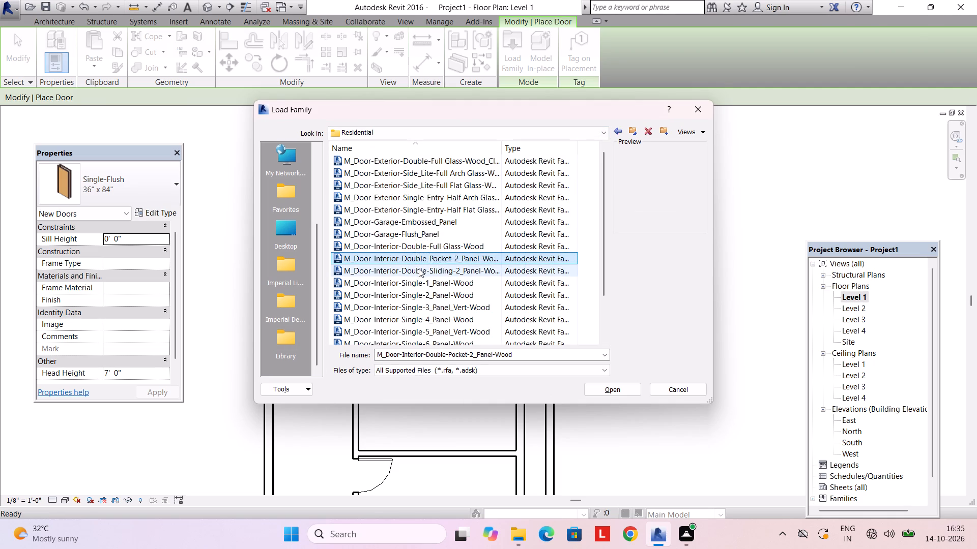
click(420, 283)
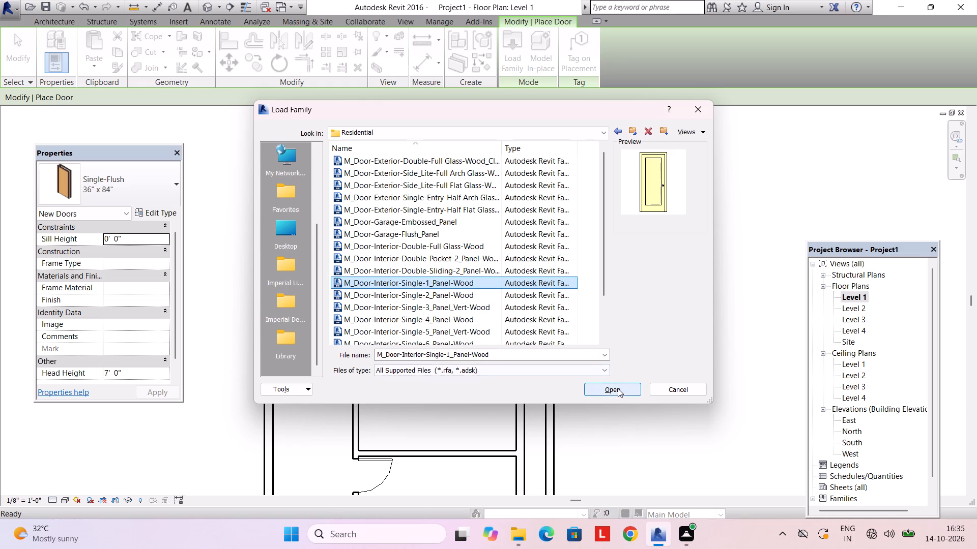
click(618, 389)
Load the 750 x 2400mm type of the single-panel interior wood door.
scroll(471, 282, down, 4)
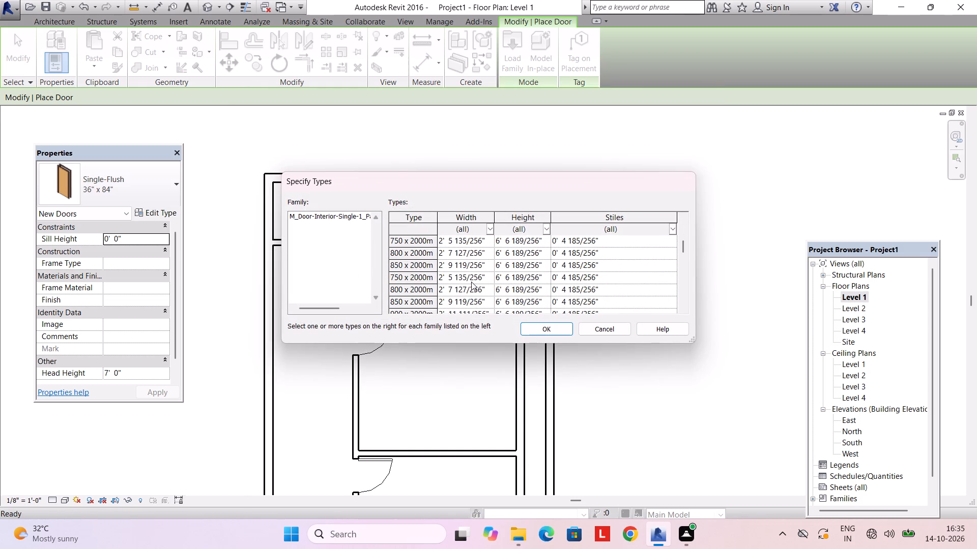
scroll(471, 282, down, 8)
scroll(471, 282, up, 1)
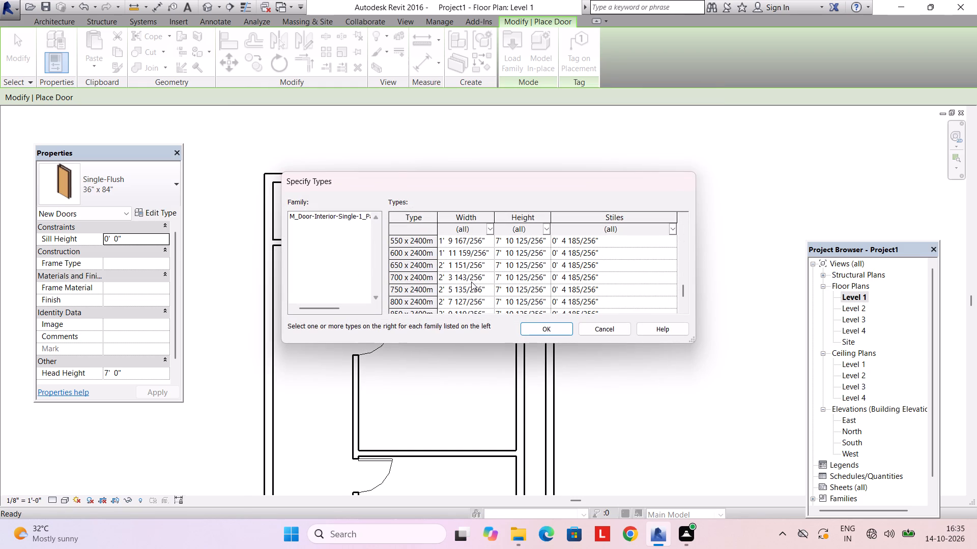
scroll(466, 274, up, 2)
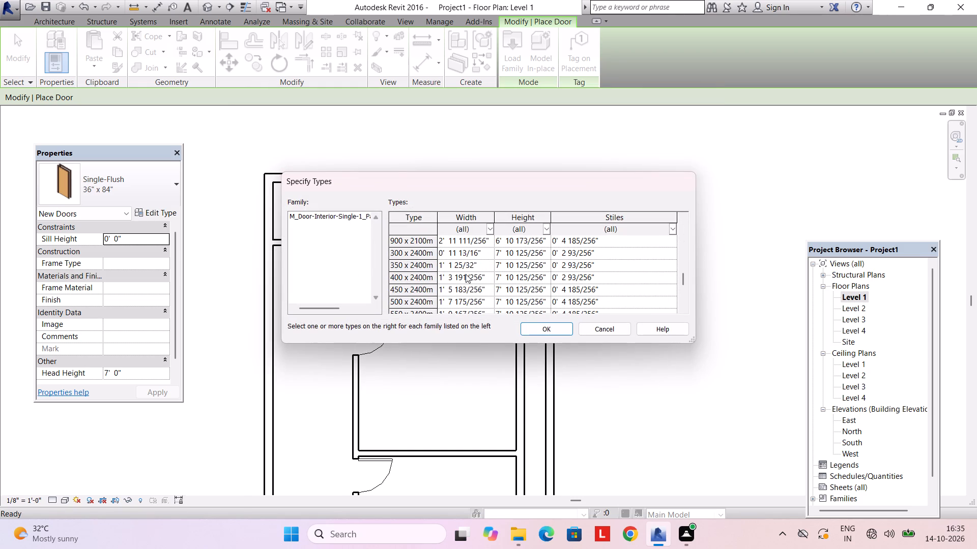
scroll(466, 274, up, 1)
scroll(467, 277, down, 4)
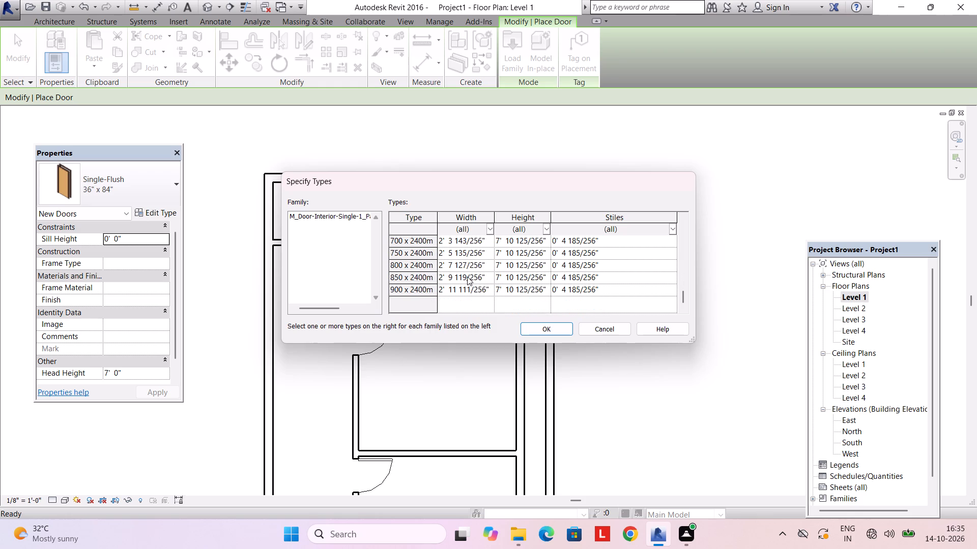
scroll(469, 281, up, 1)
click(468, 287)
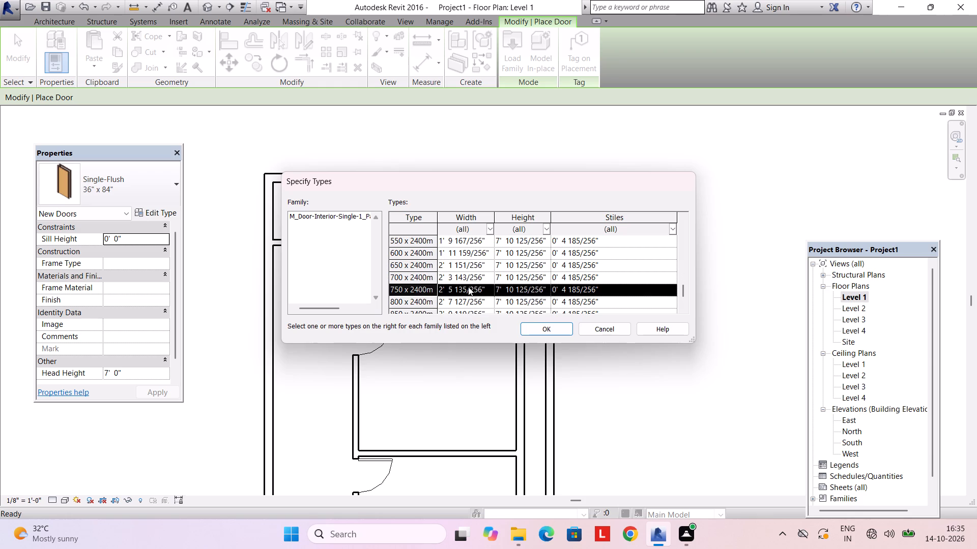
click(541, 330)
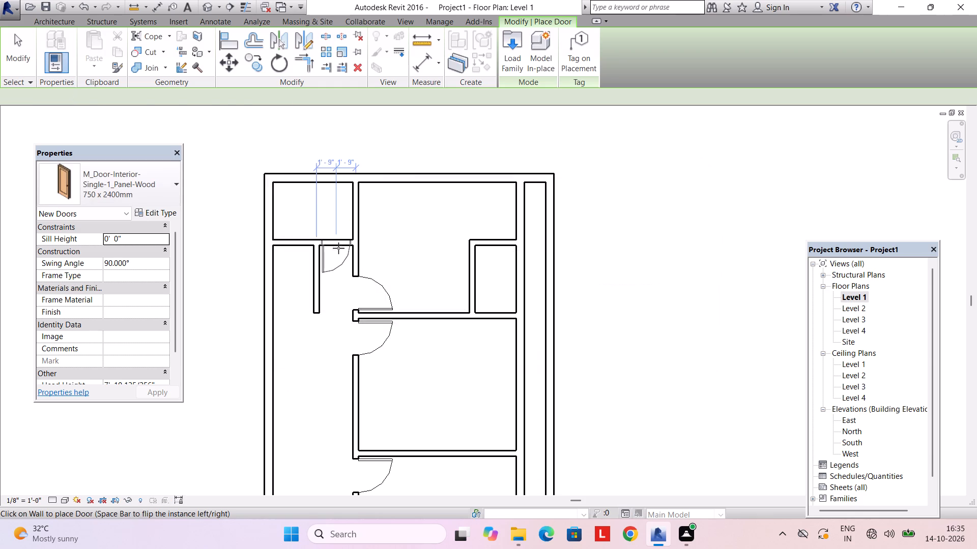
Place a 750 x 2400mm door in the northwest room's south wall, centred 1' 9" from both adjacent walls, hinged east and swinging north into the room.
scroll(336, 247, up, 4)
key(space)
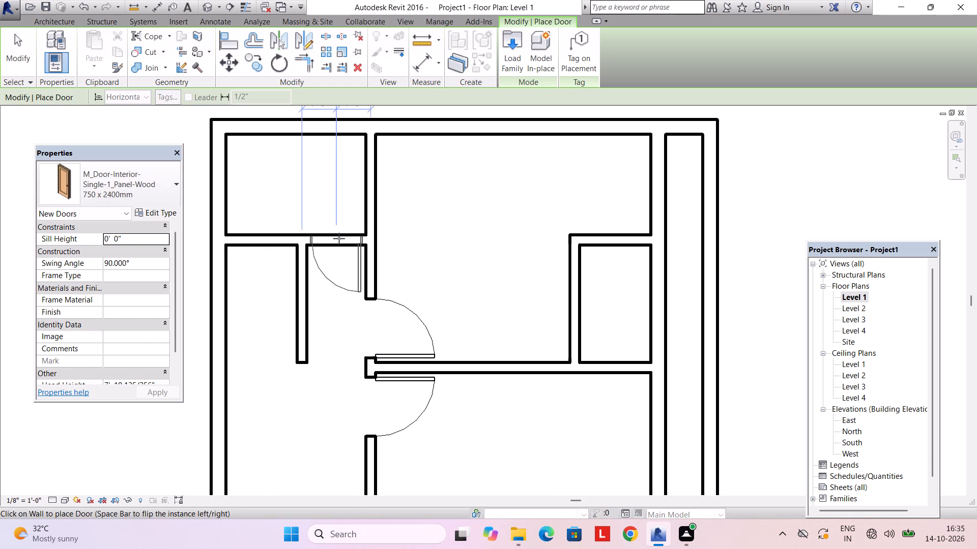
key(space)
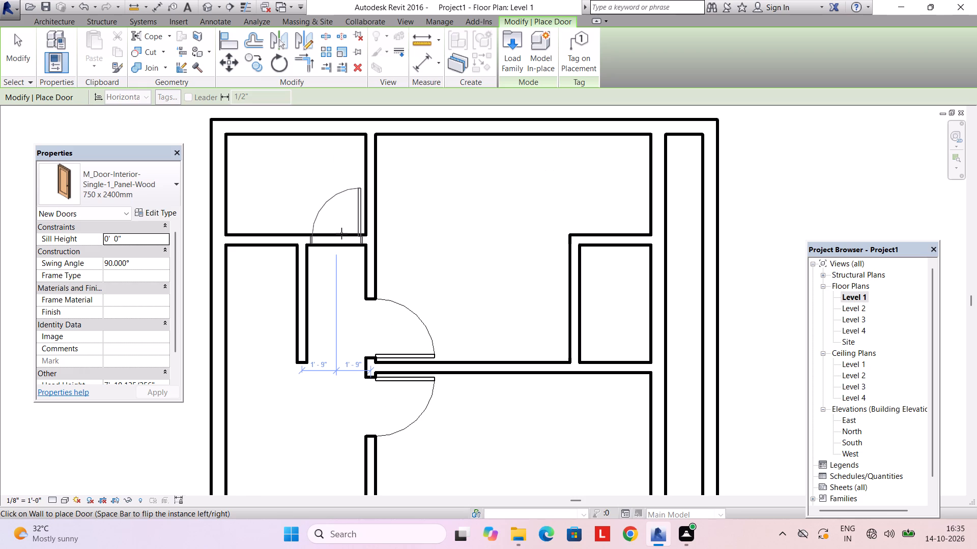
click(341, 233)
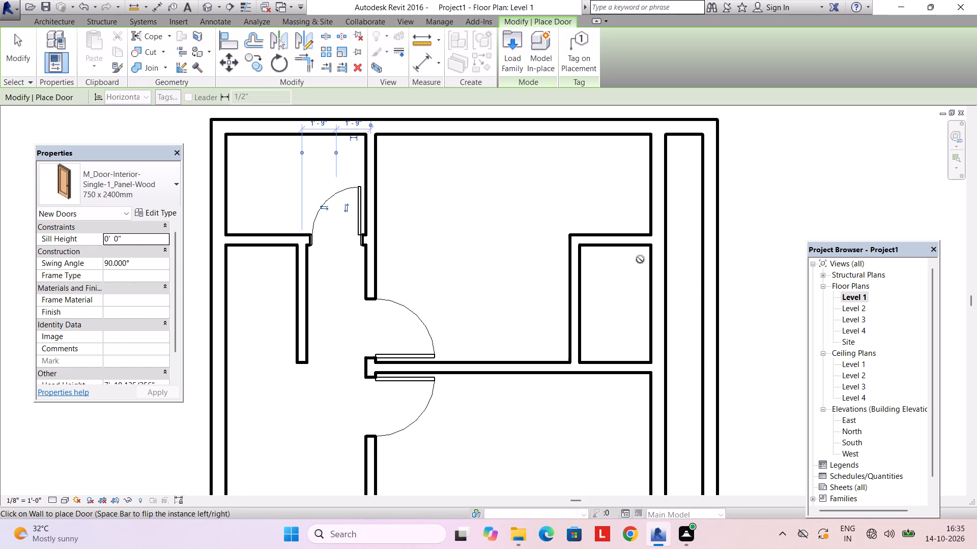
Place a 750 x 2400mm door in the small east room's north wall, 1' 10" from the east wall, hinged east and swinging into it.
key(space)
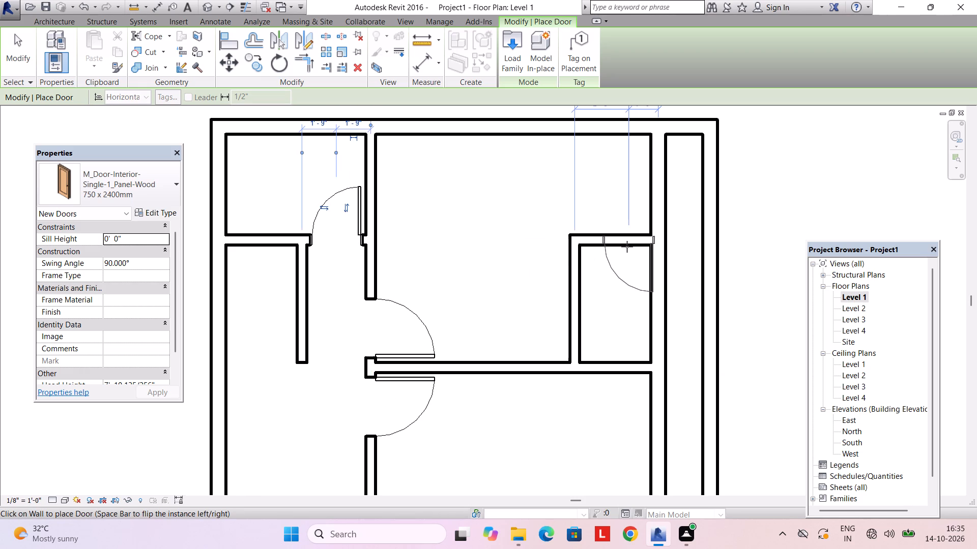
scroll(626, 247, up, 5)
click(617, 245)
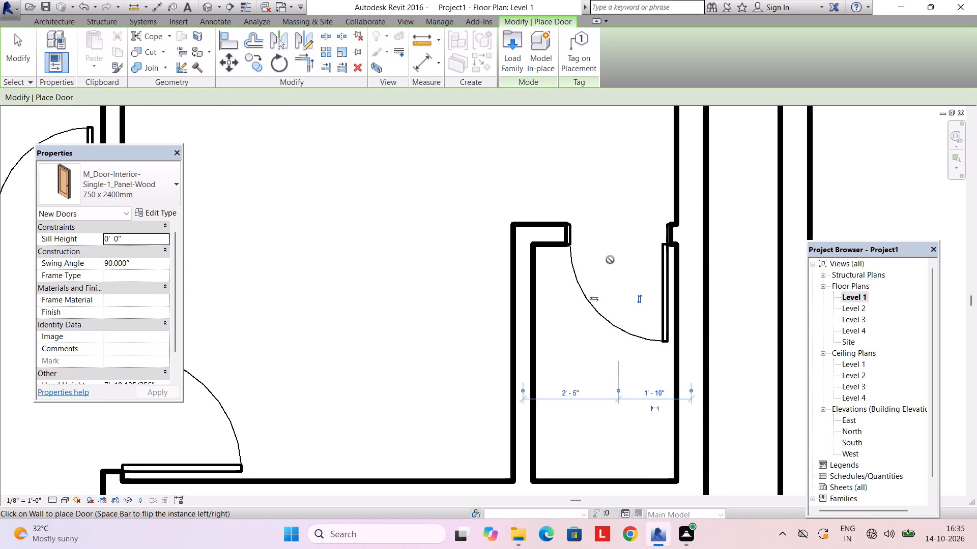
Look over the Level 1 plan to check the placed doors and the walls that still need openings.
scroll(610, 260, down, 8)
middle_drag(561, 302, 536, 232)
middle_drag(499, 312, 494, 222)
middle_drag(484, 296, 484, 203)
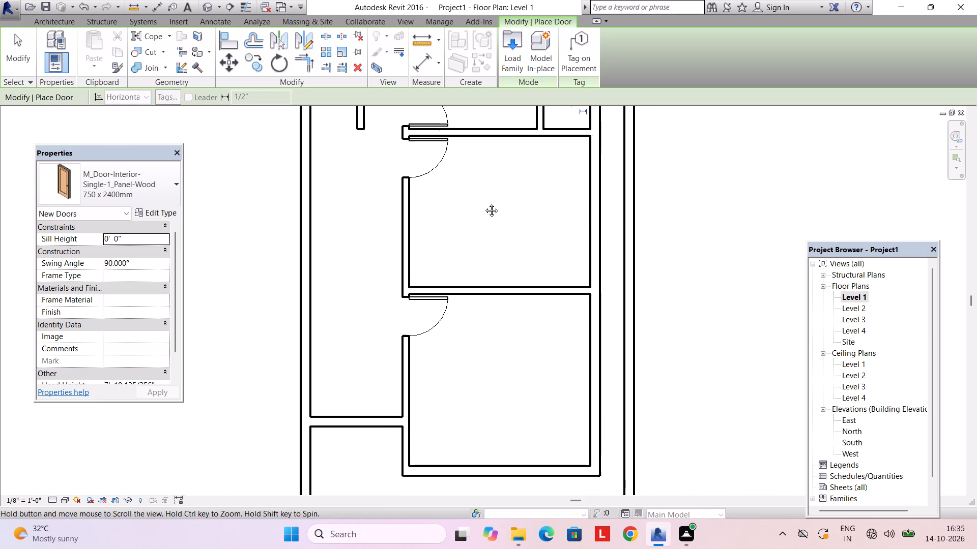
middle_drag(484, 203, 484, 185)
middle_drag(458, 258, 473, 186)
middle_drag(457, 250, 496, 355)
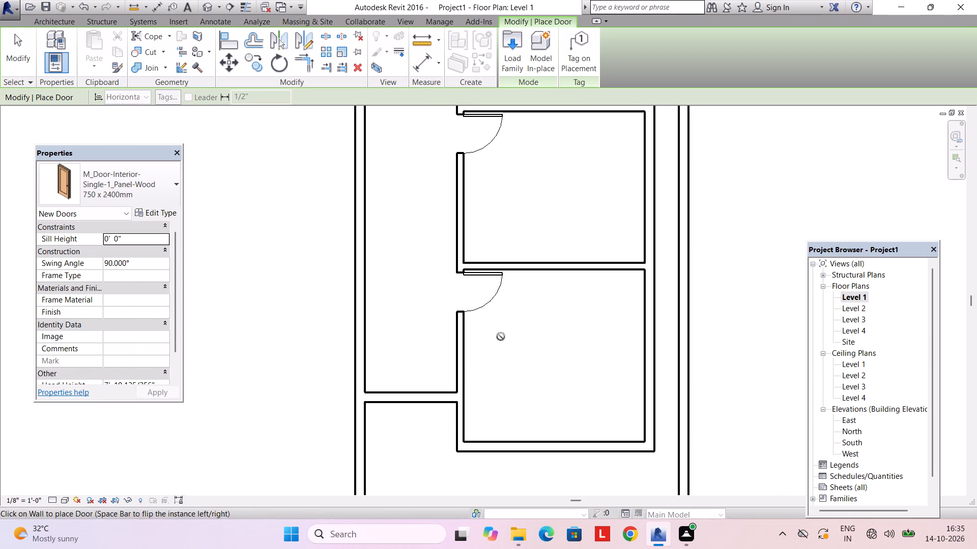
middle_drag(501, 337, 489, 375)
key(Escape)
middle_drag(519, 341, 483, 349)
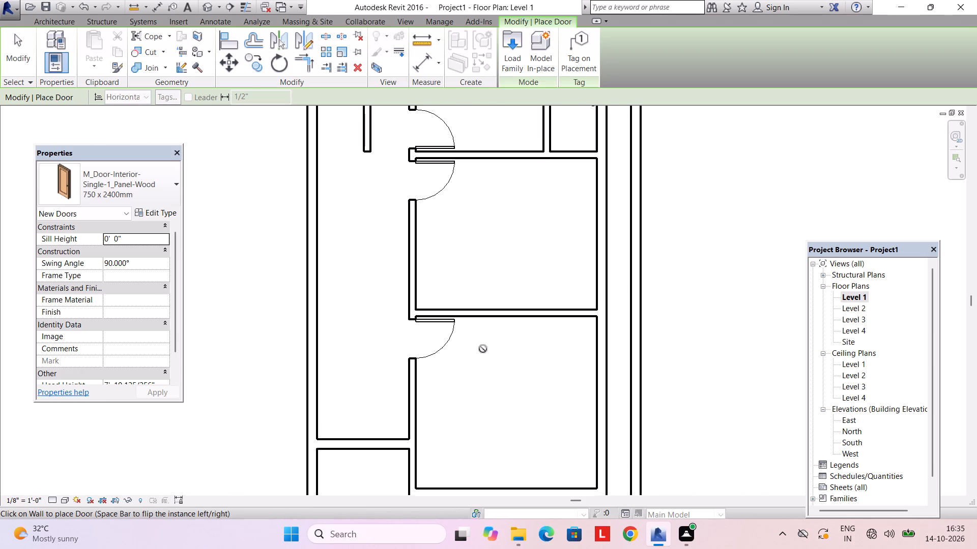
scroll(484, 344, down, 3)
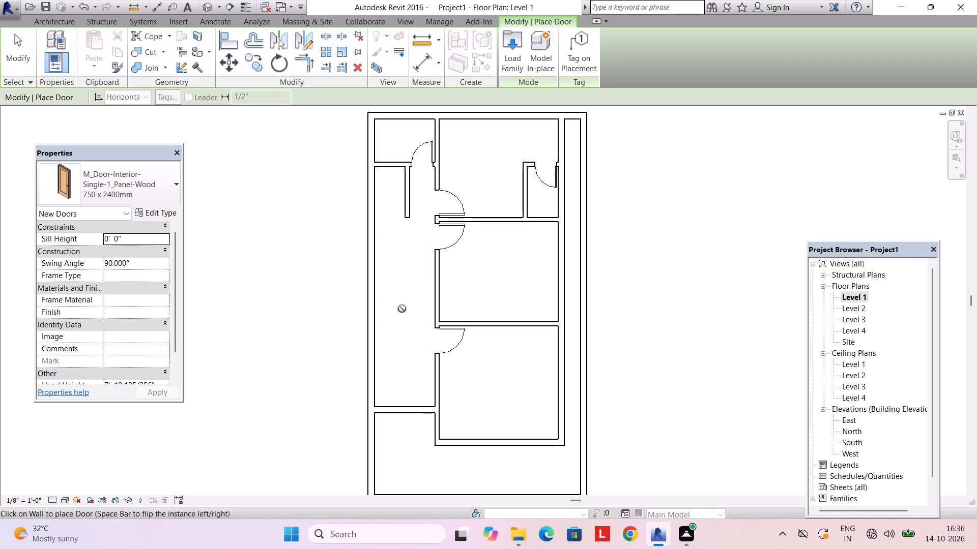
key(Escape)
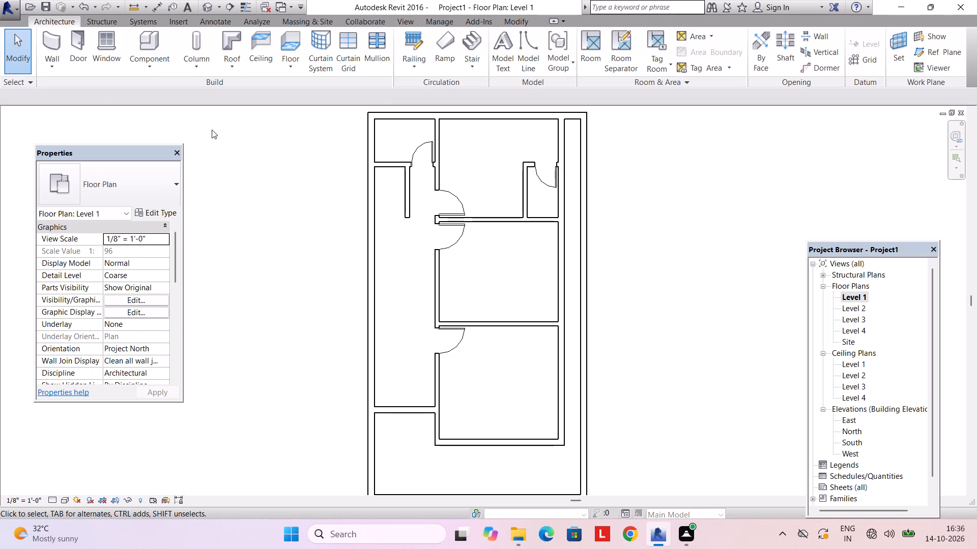
Restart Door placement and browse for a new family in the US Imperial library's Doors > Residential folder.
click(80, 39)
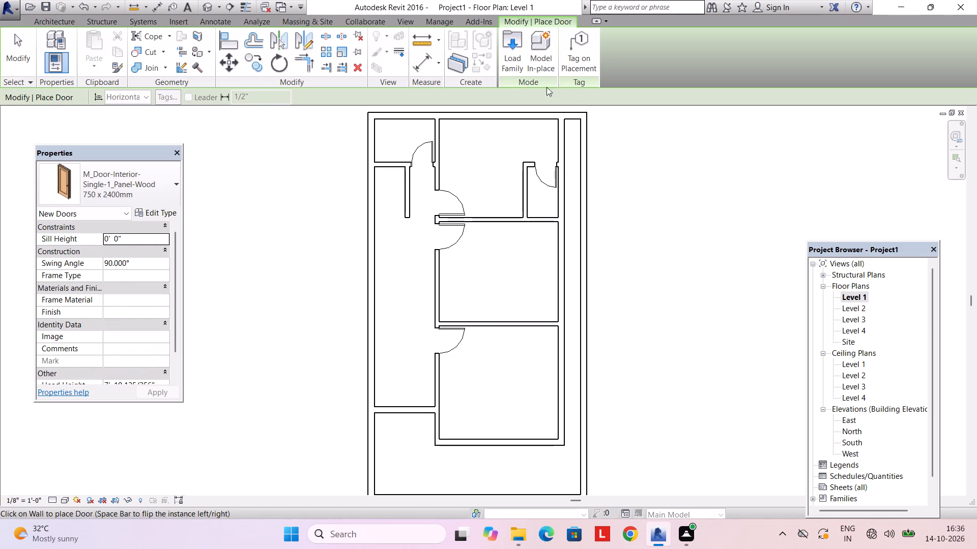
click(520, 53)
click(433, 133)
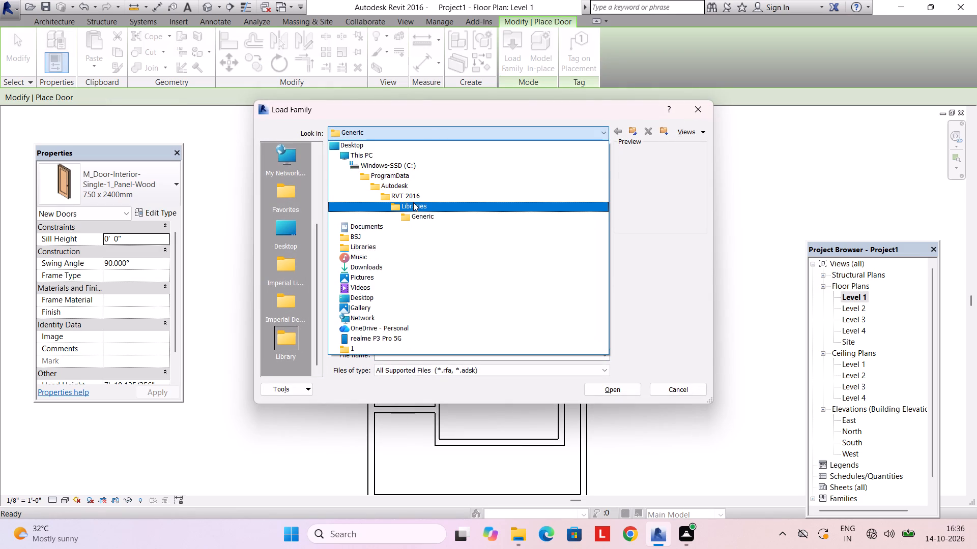
click(413, 202)
click(411, 182)
click(411, 184)
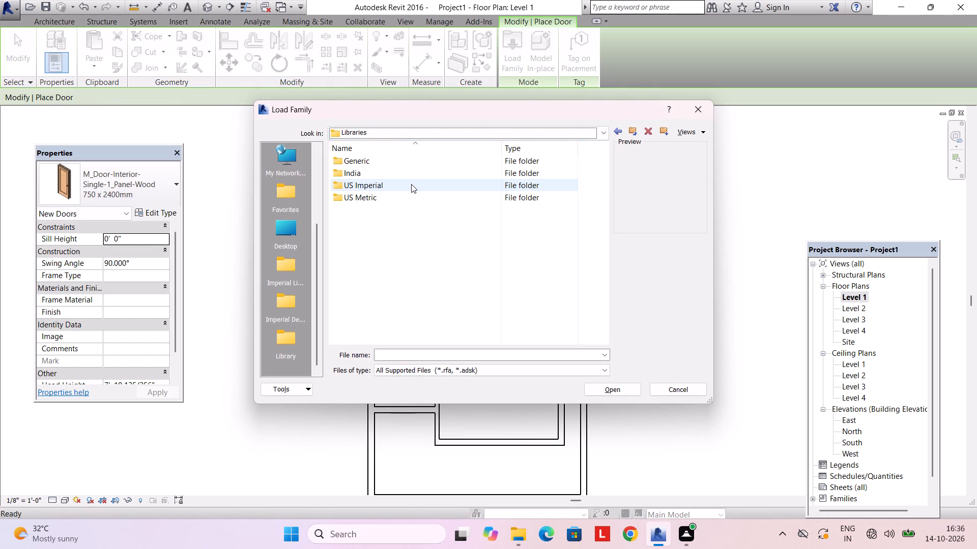
double_click(412, 182)
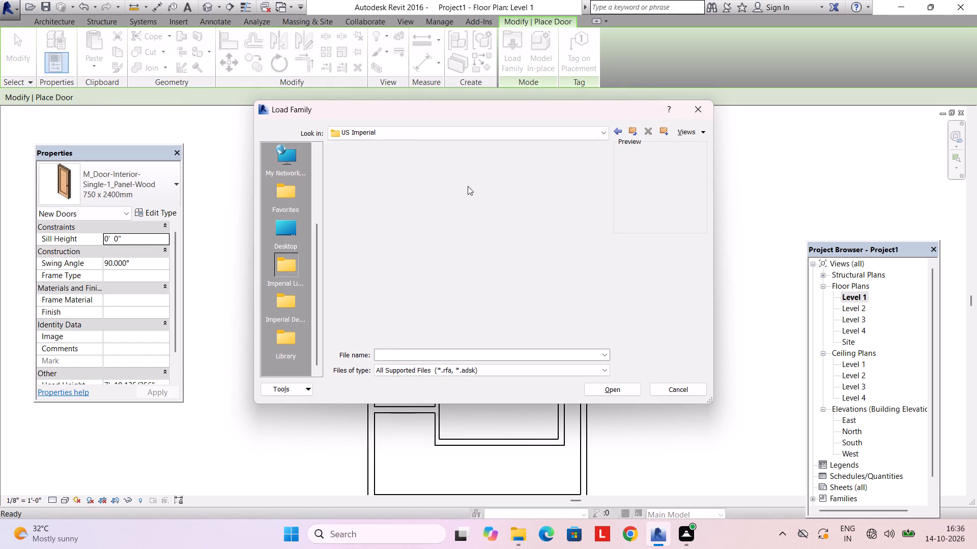
double_click(397, 269)
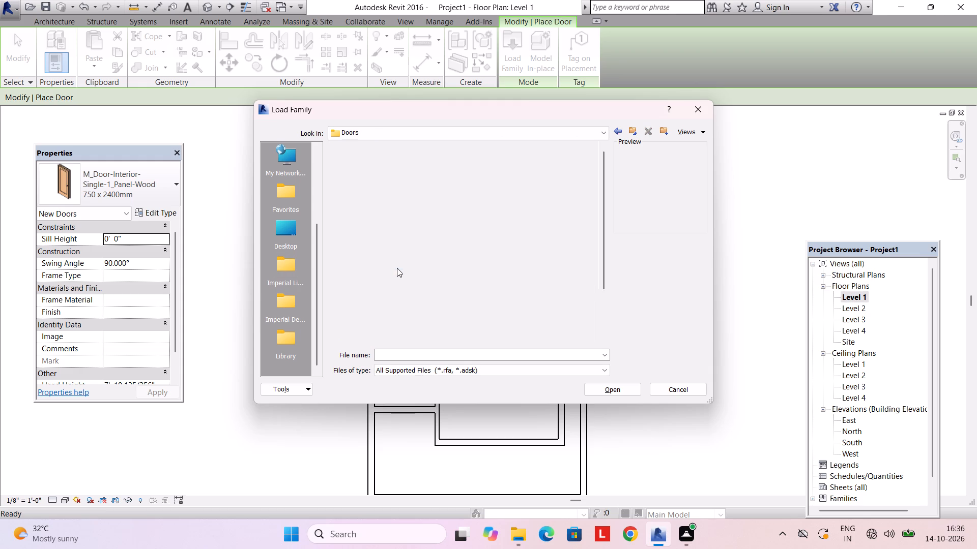
double_click(425, 181)
Preview the exterior, garage and interior door families in the Residential folder to compare their designs.
click(436, 189)
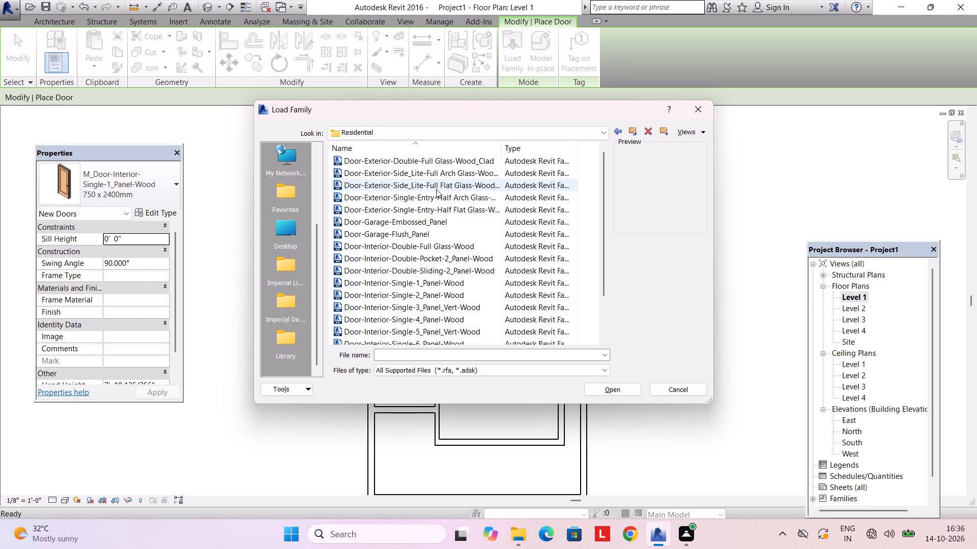
click(439, 215)
click(436, 265)
click(436, 285)
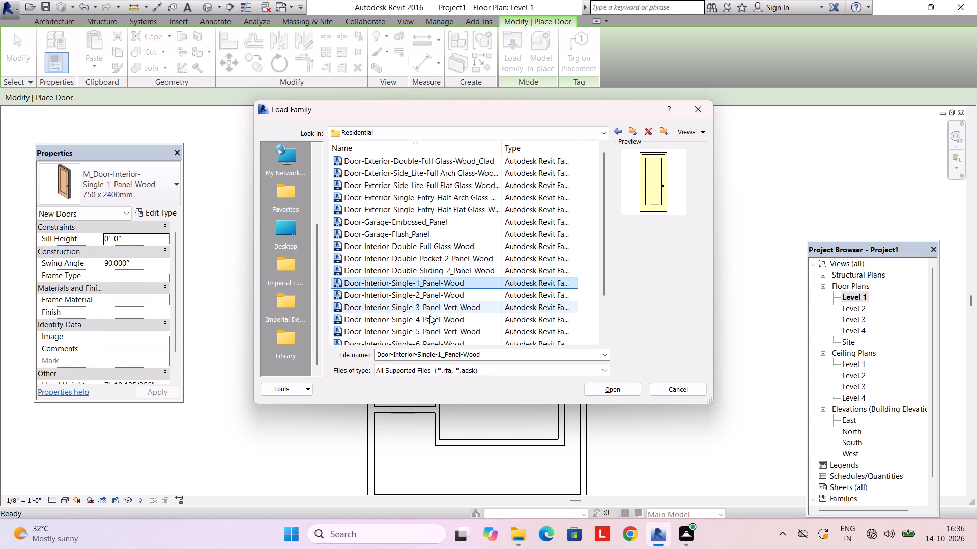
click(430, 233)
click(431, 223)
click(431, 211)
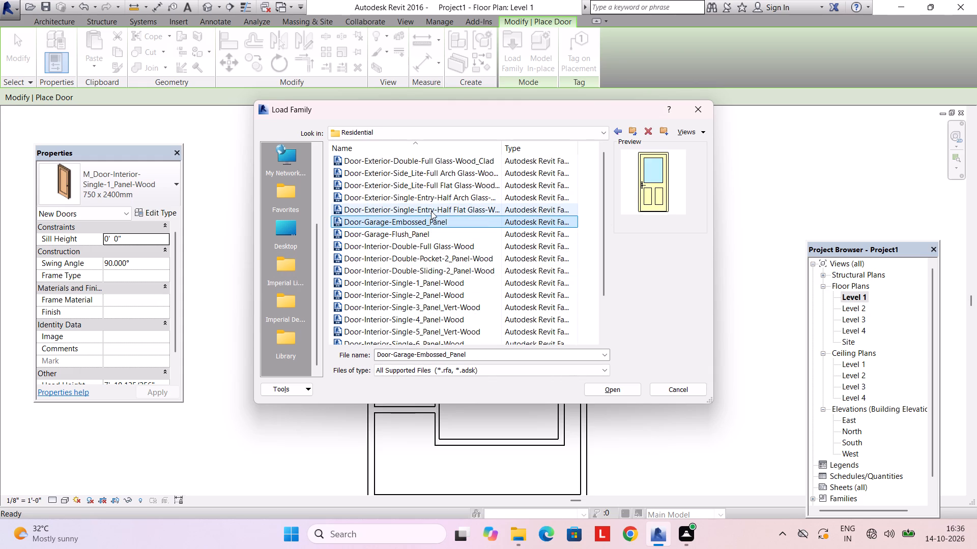
click(434, 202)
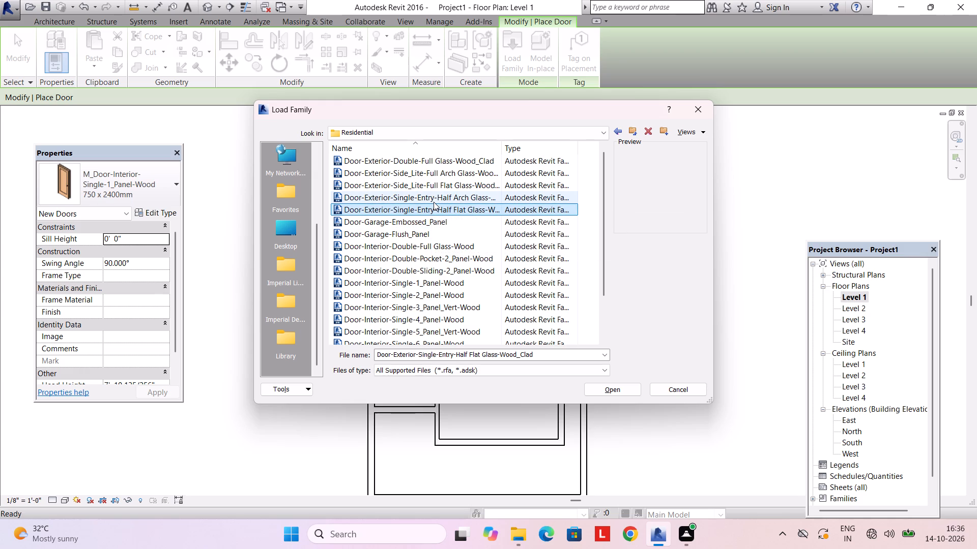
click(439, 187)
click(442, 174)
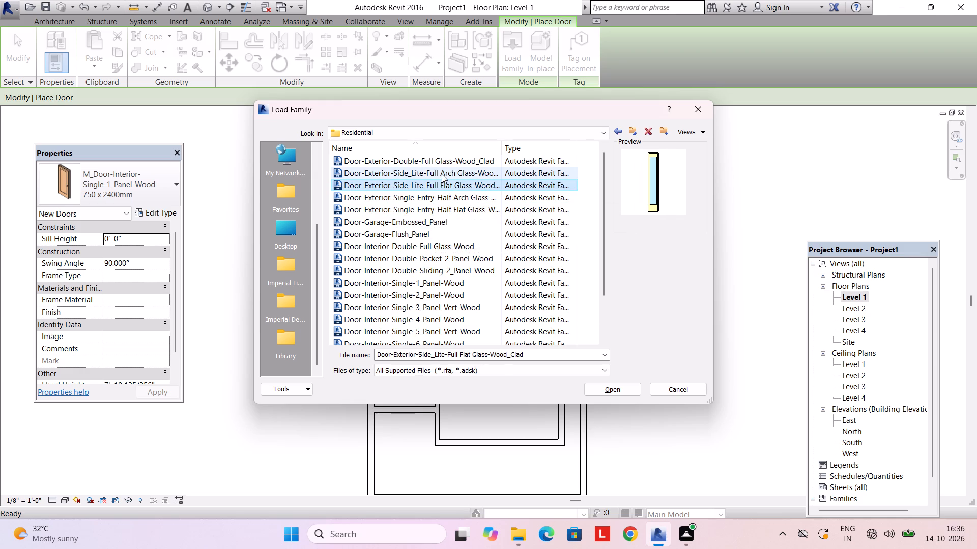
Load the Door-Exterior-Double-Full Glass-Wood_Clad family with its 60" x 84" type.
click(443, 161)
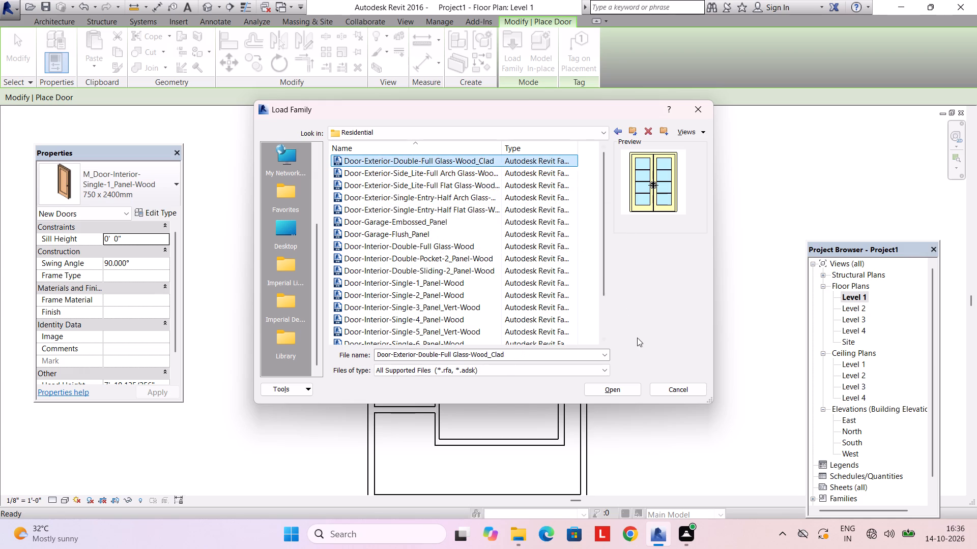
click(610, 386)
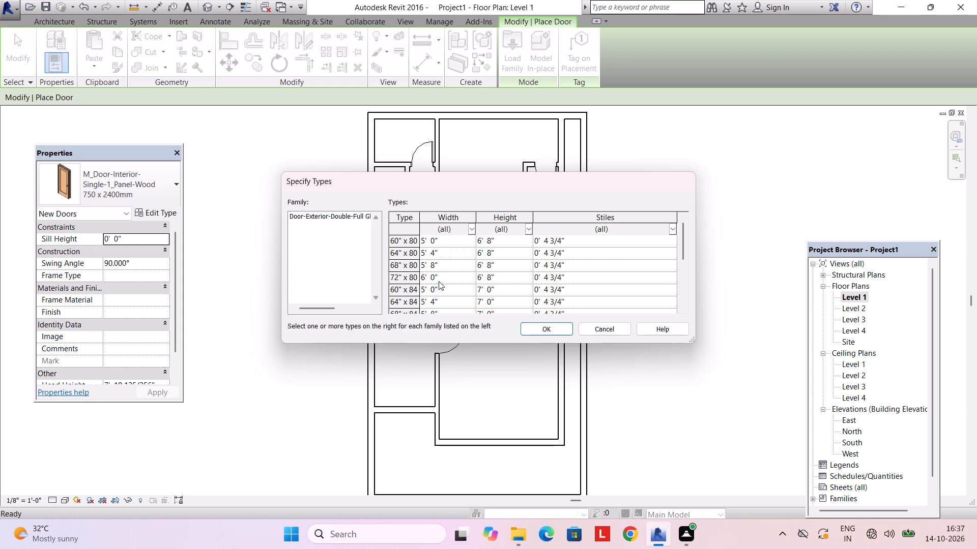
scroll(442, 288, down, 2)
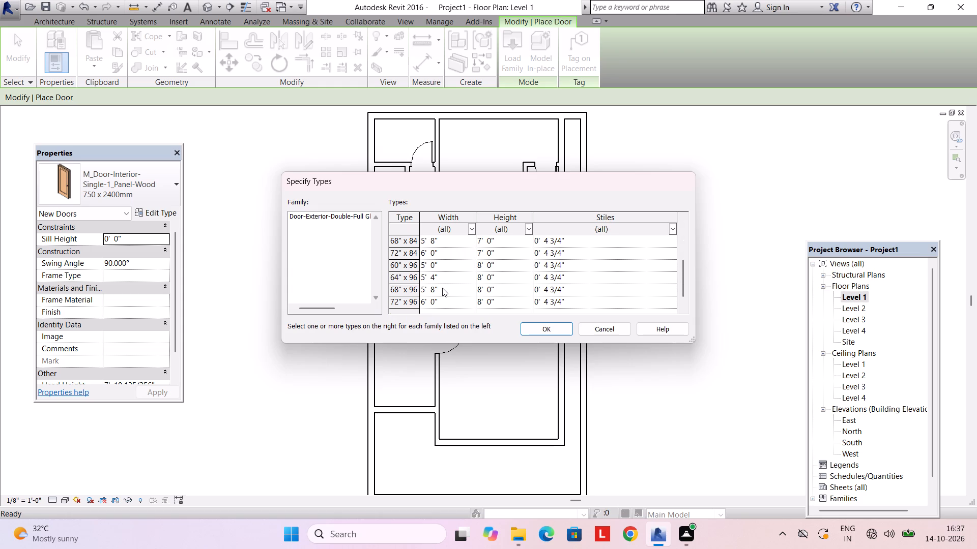
scroll(441, 260, up, 3)
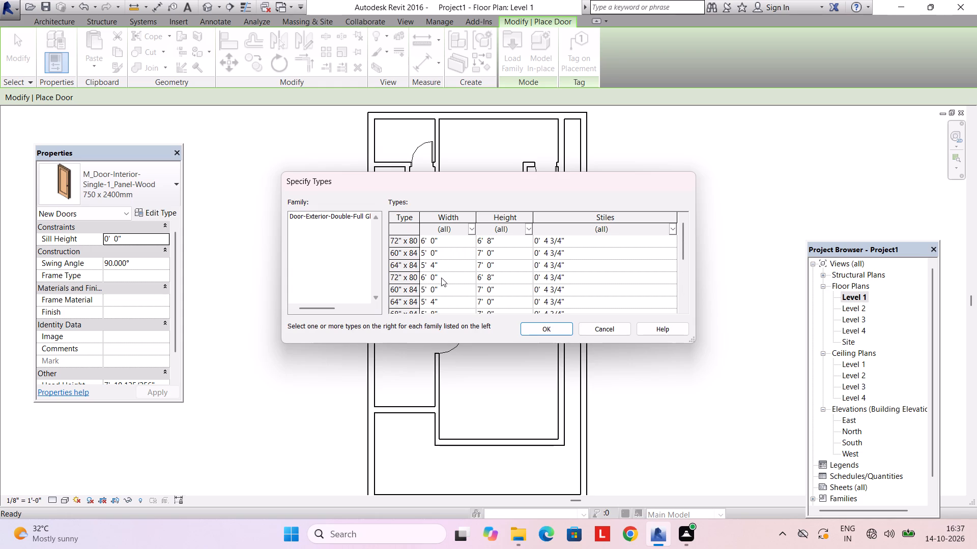
click(451, 289)
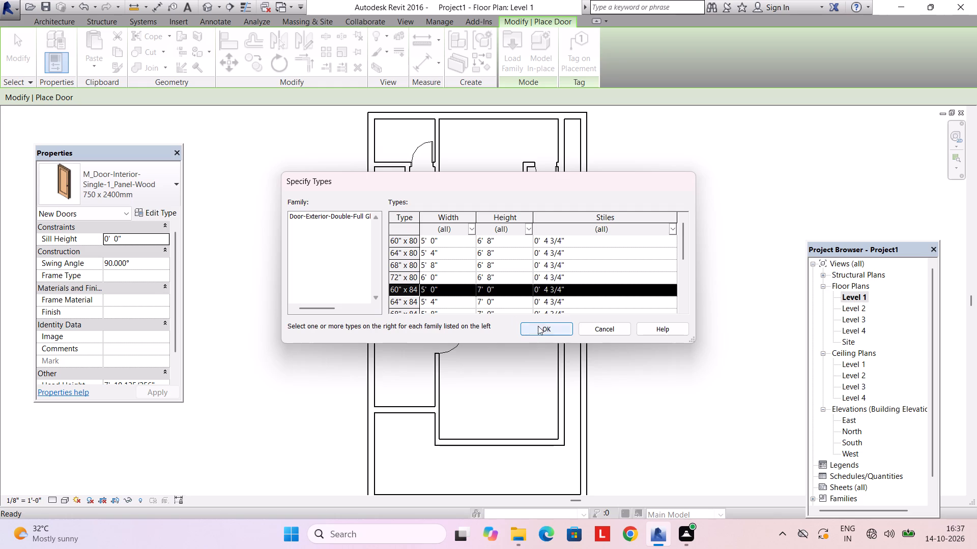
click(538, 326)
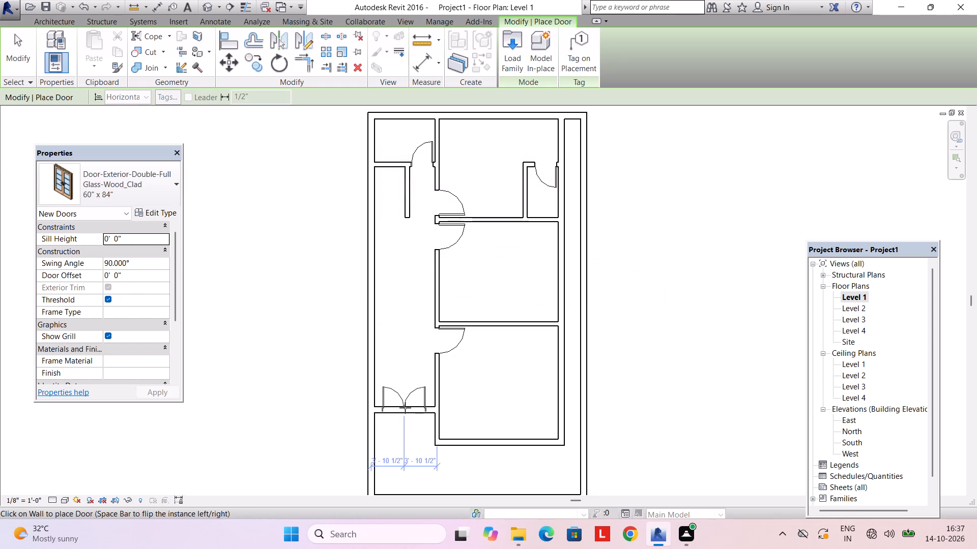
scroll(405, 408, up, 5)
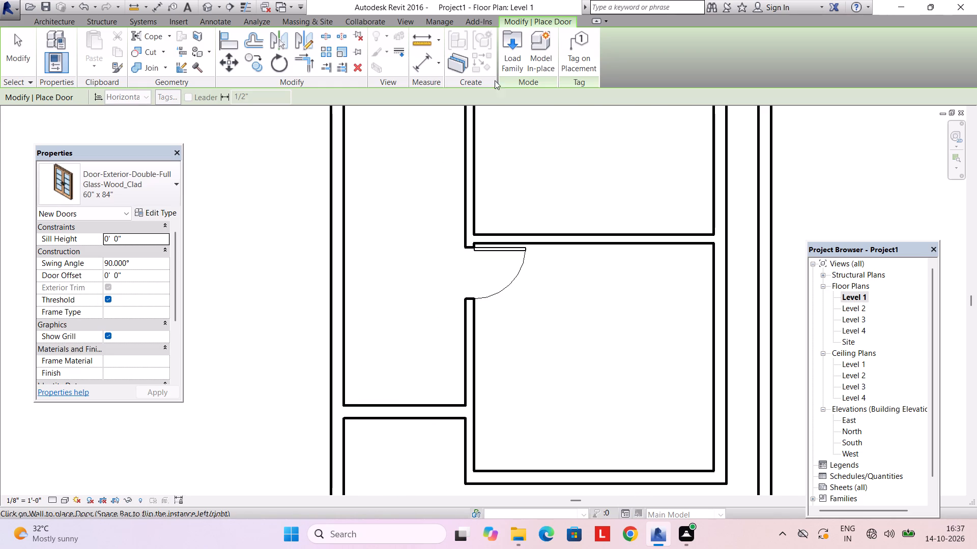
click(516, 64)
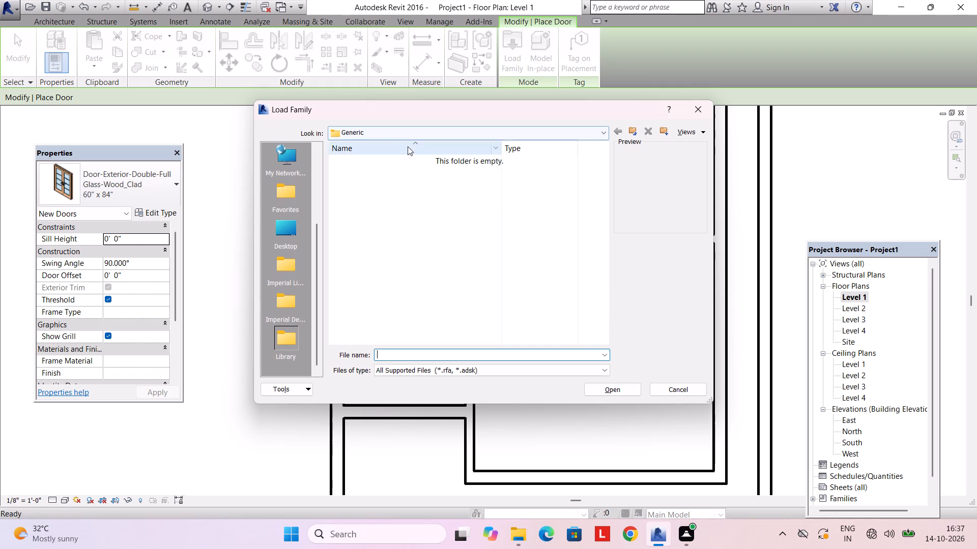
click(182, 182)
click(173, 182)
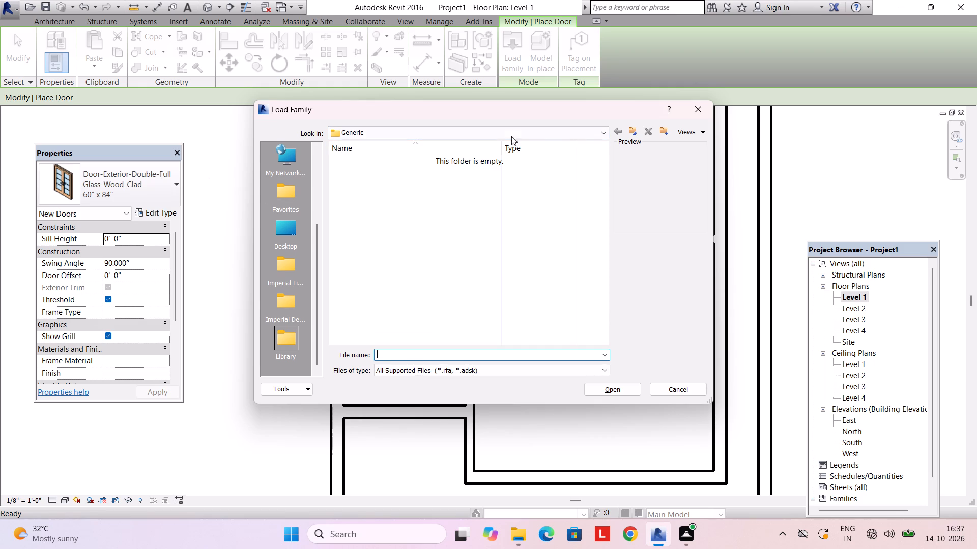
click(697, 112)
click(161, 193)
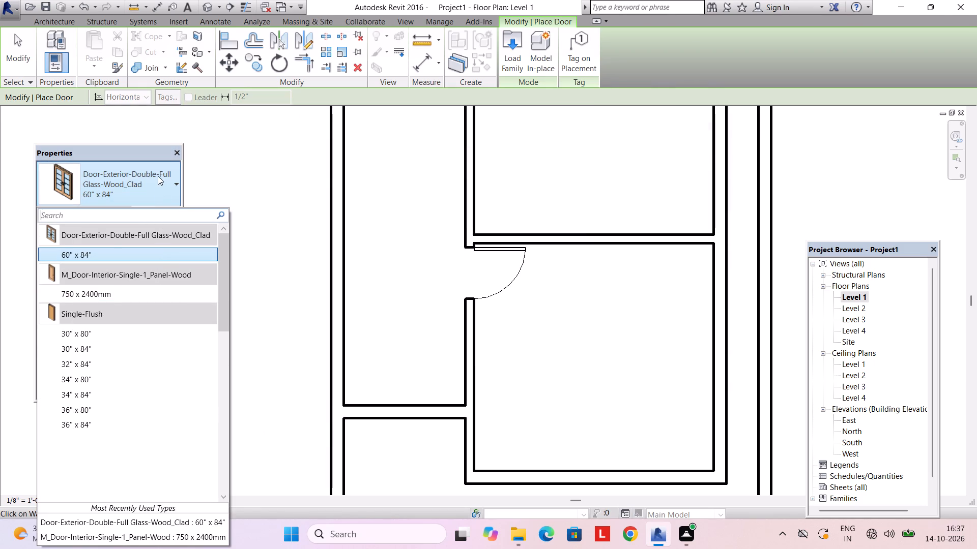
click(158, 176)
Set the type width of the 60" x 84" double glass exterior door to 6'.
click(169, 209)
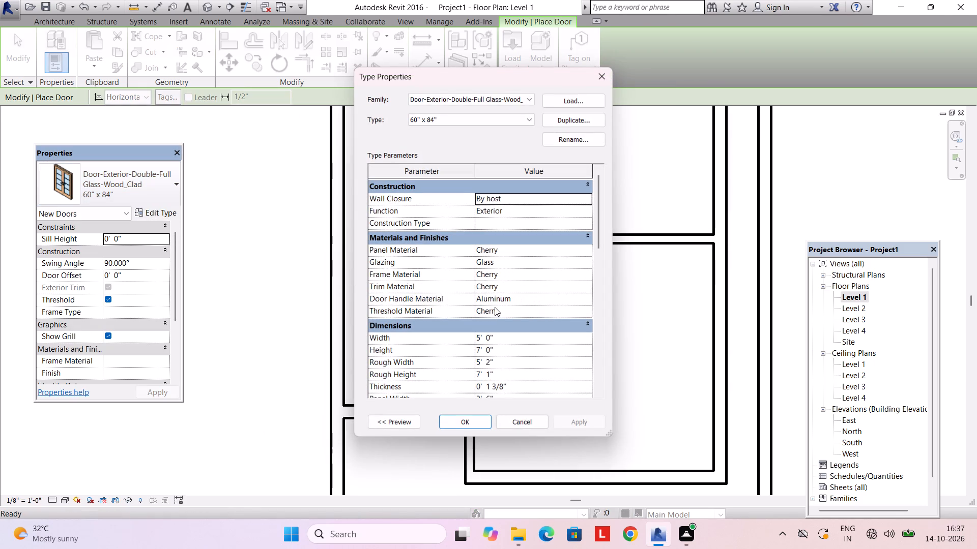
click(505, 337)
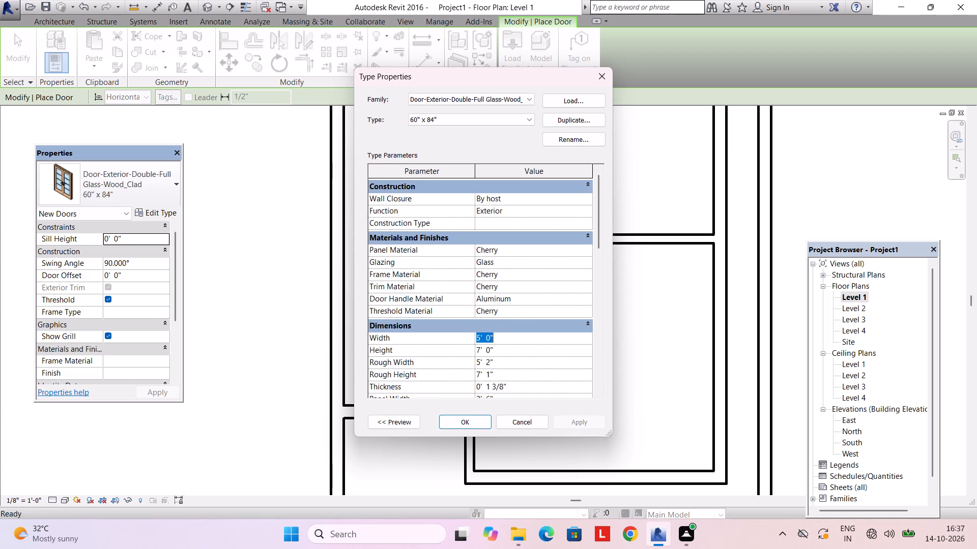
text(6')
key(Return)
key(Return)
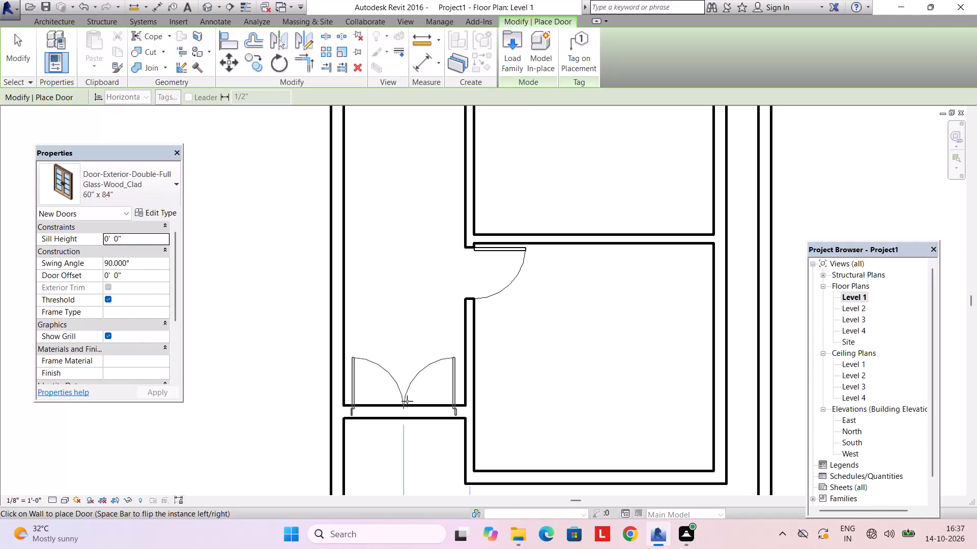
Place the double glass door in the long west hall's south wall, centred 3' 10 1/2" from both sides, swinging north into the hall.
click(407, 401)
scroll(422, 340, down, 4)
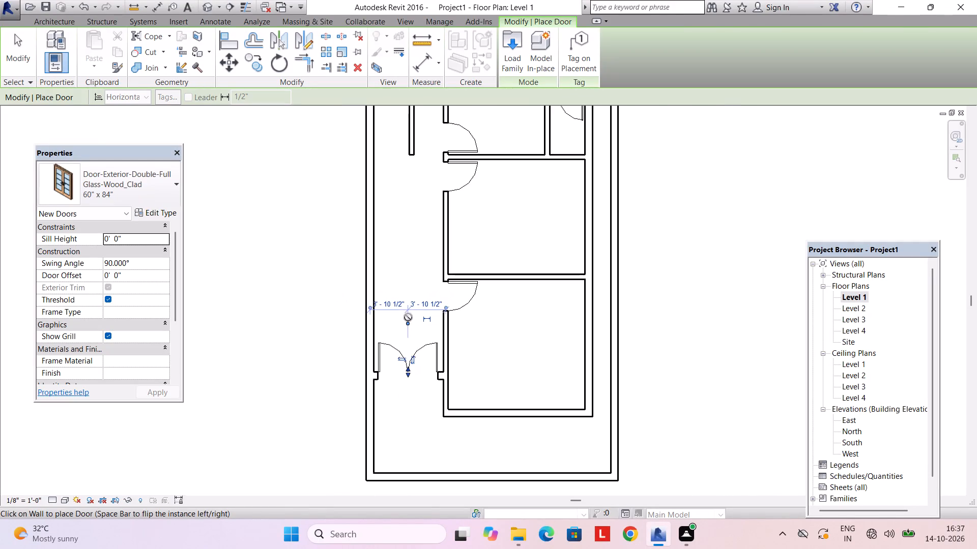
middle_drag(408, 338, 399, 396)
middle_drag(409, 289, 407, 323)
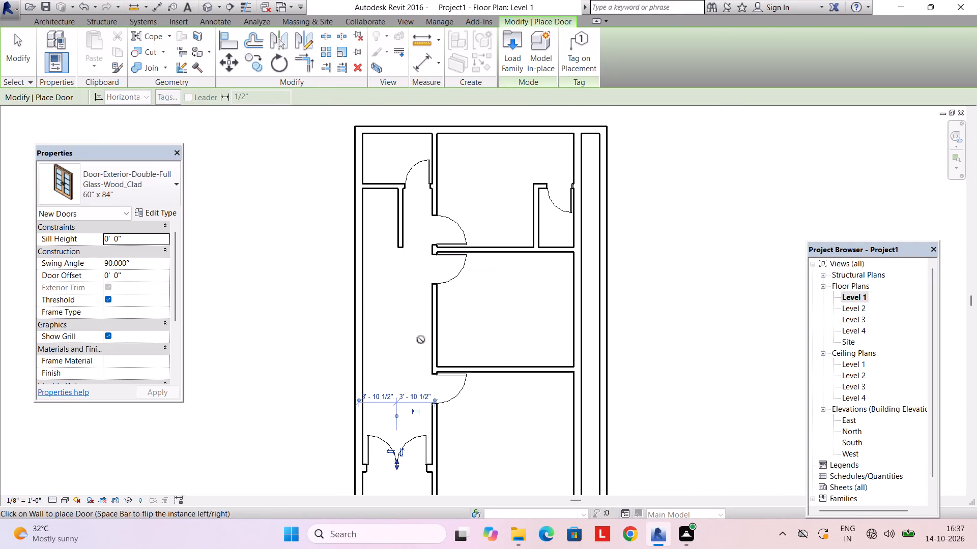
key(Escape)
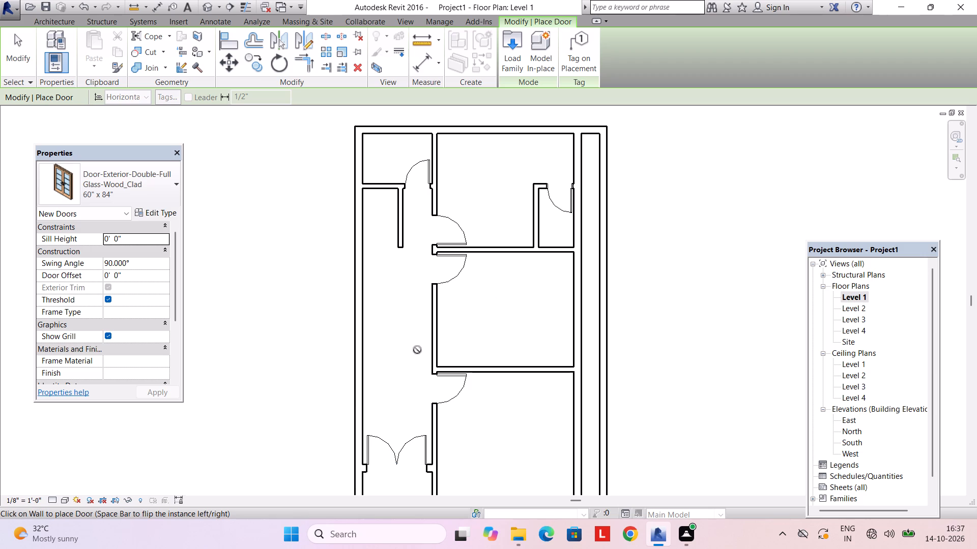
key(Escape)
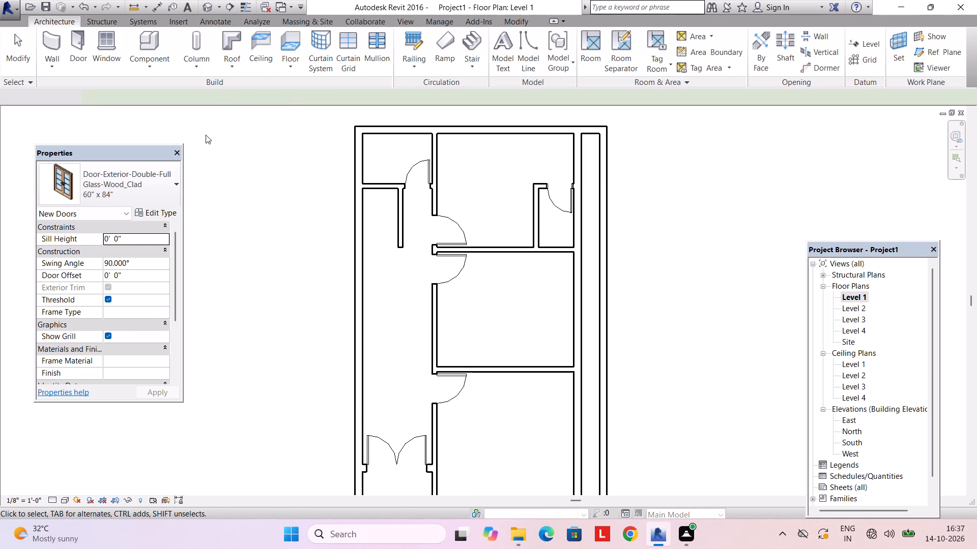
Start Component placement and load the Bed-Shaker family from the US Imperial library's Furniture > Beds folder.
click(159, 69)
click(182, 89)
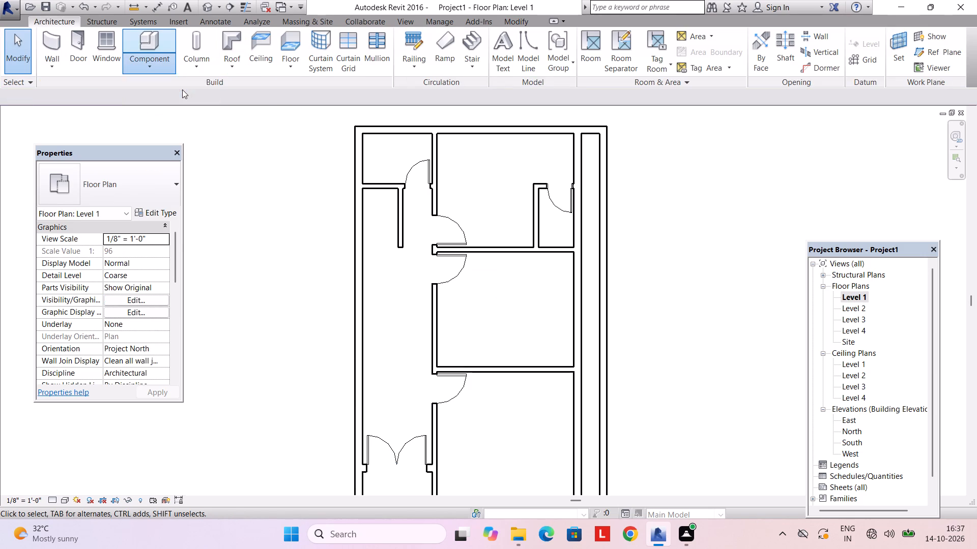
click(514, 56)
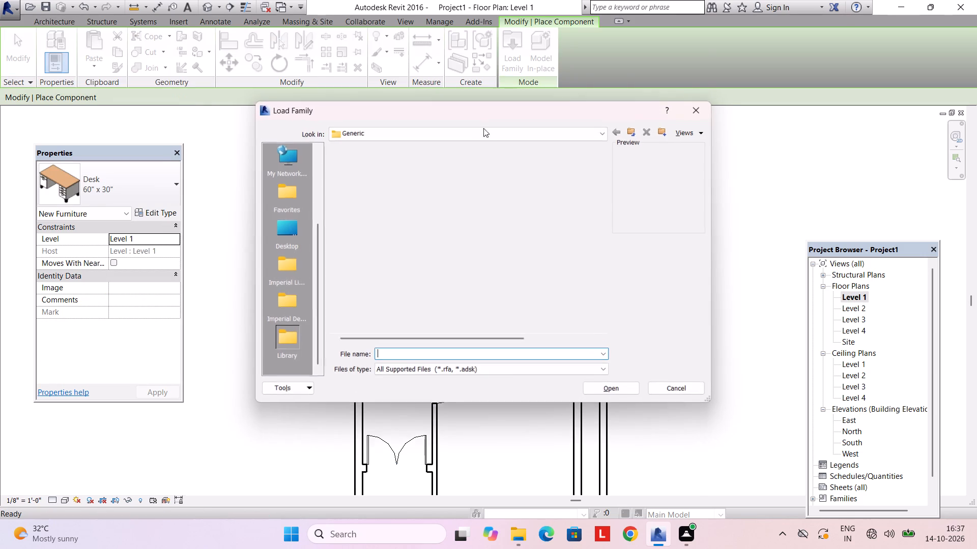
click(416, 131)
click(414, 208)
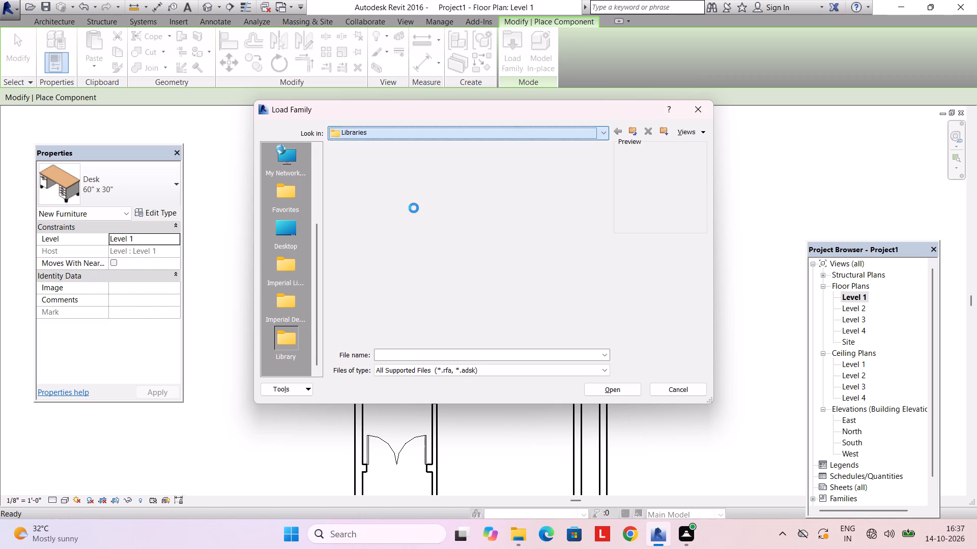
double_click(401, 186)
scroll(393, 305, down, 2)
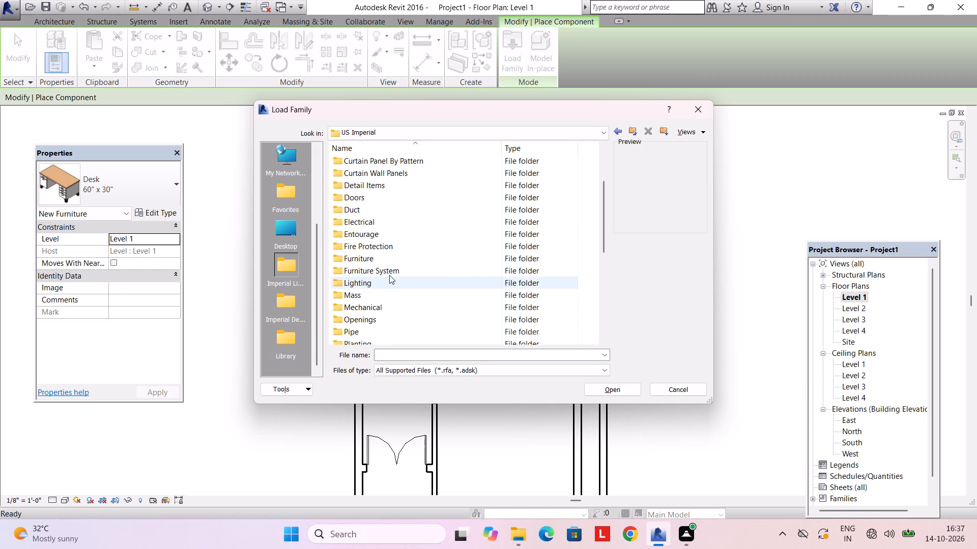
double_click(389, 257)
double_click(383, 162)
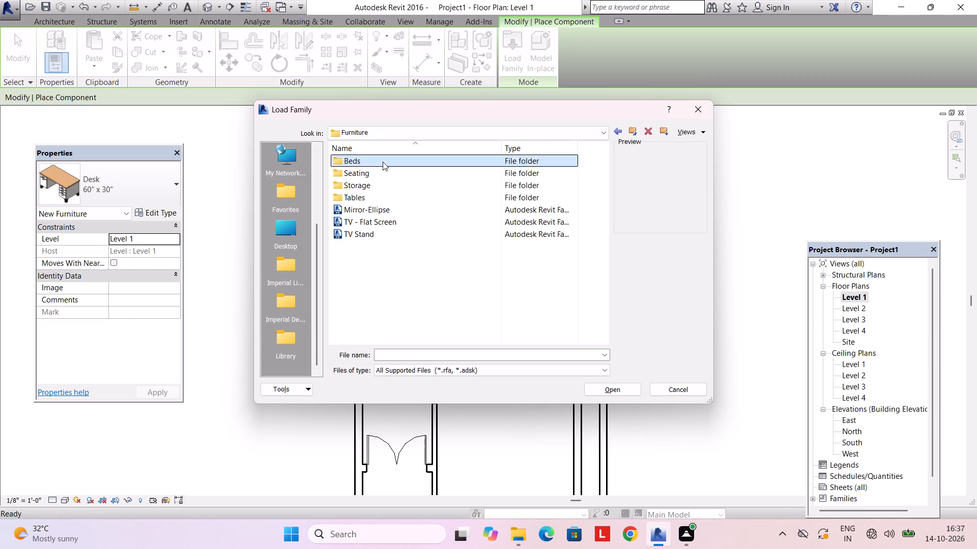
click(411, 159)
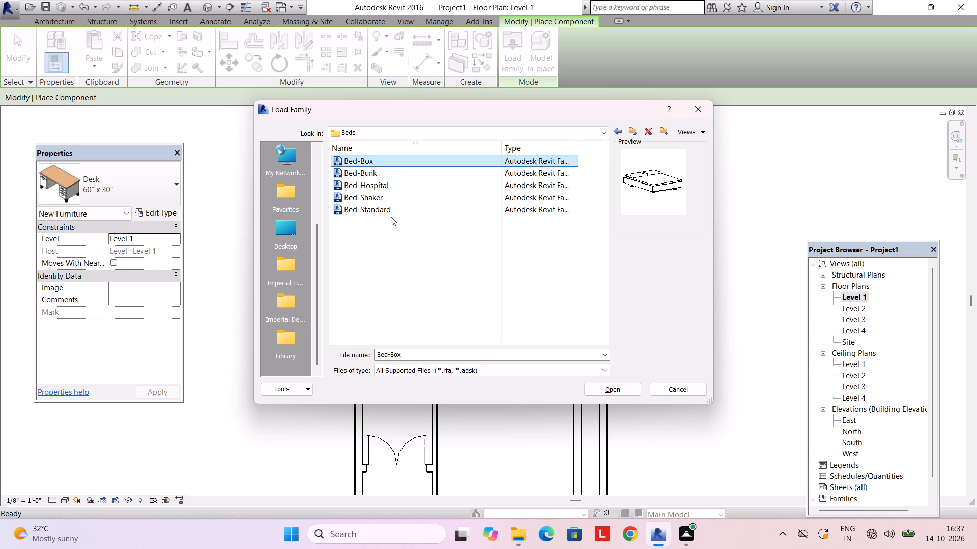
click(391, 217)
click(391, 202)
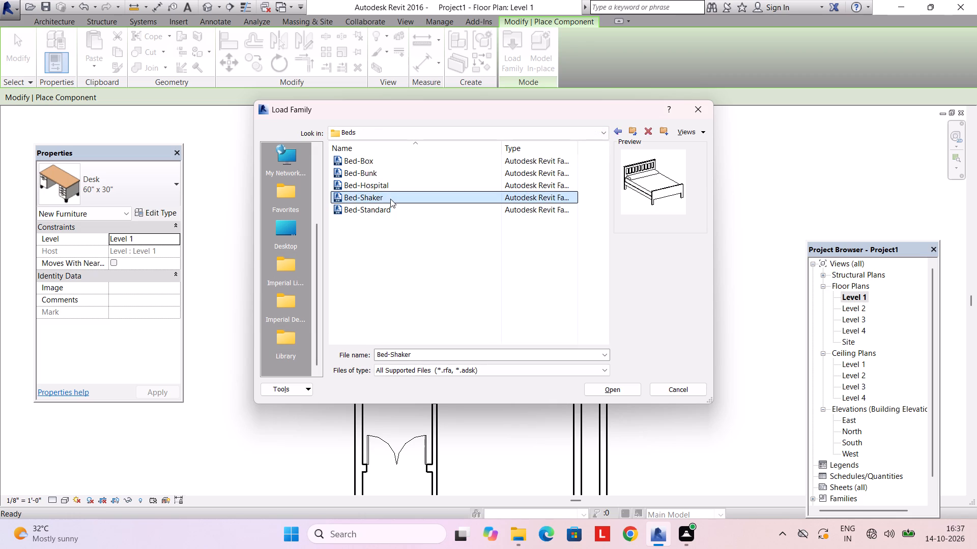
double_click(390, 200)
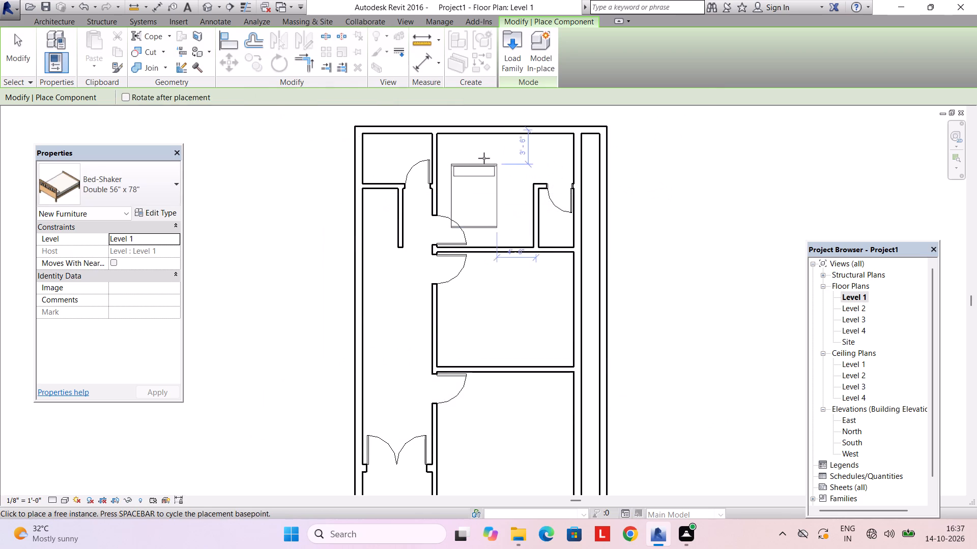
Place a Double 56" x 78" Bed-Shaker in the north bedroom, headboard against the north wall, about 2' 11" from the small east room's partition.
scroll(485, 139, up, 2)
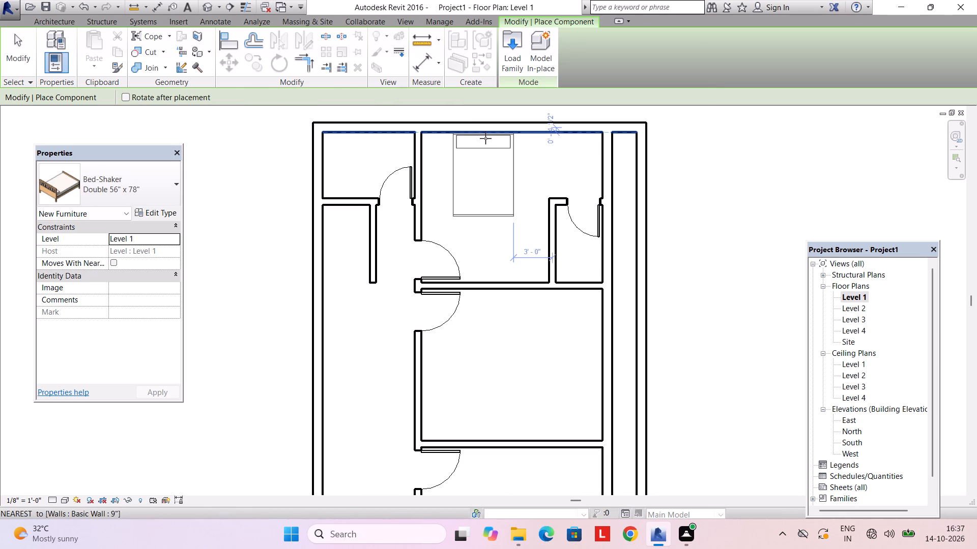
scroll(485, 138, up, 2)
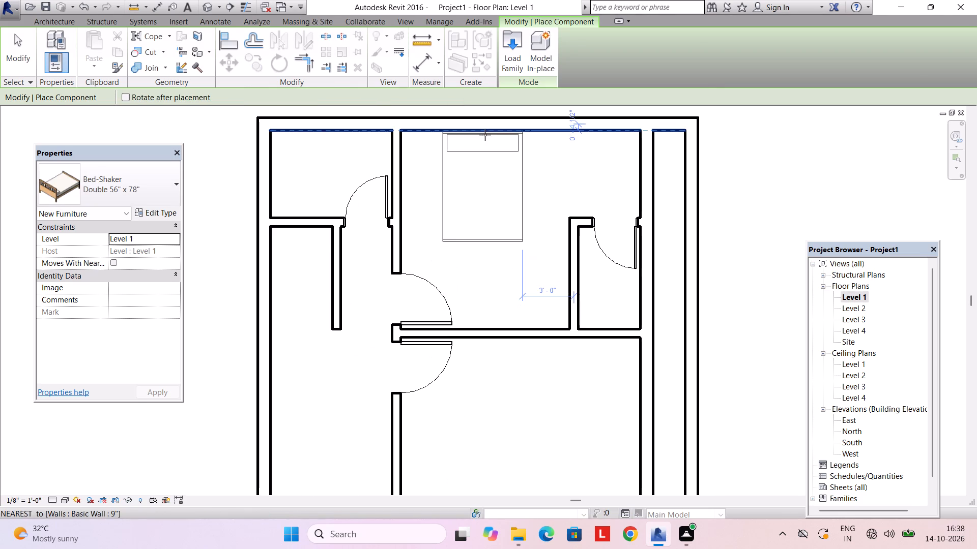
scroll(485, 135, up, 3)
click(485, 140)
Place a Double 56" x 78" Bed-Shaker in the middle bedroom, headboard towards the east wall, about 4' 0" from the south partition.
scroll(503, 234, down, 3)
middle_drag(505, 276, 485, 178)
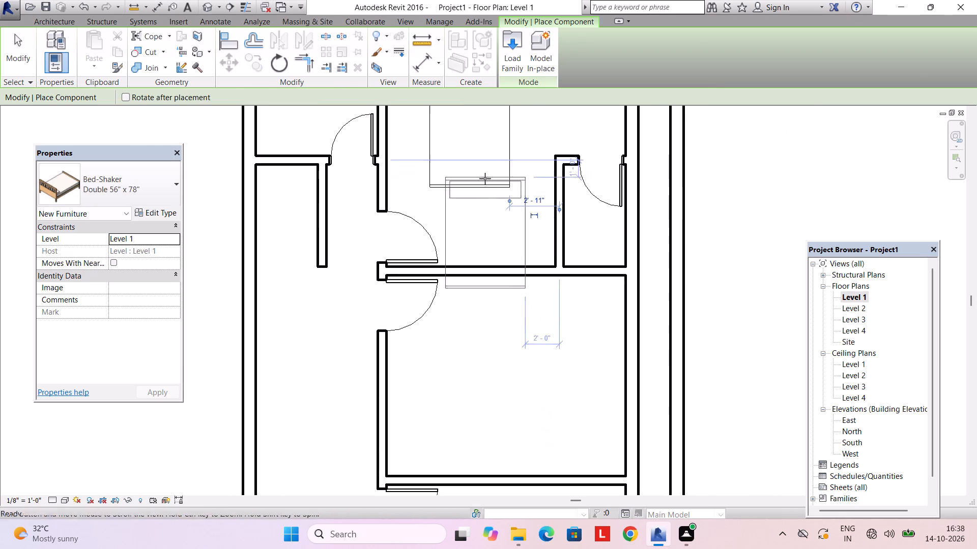
middle_drag(537, 338, 500, 262)
key(space)
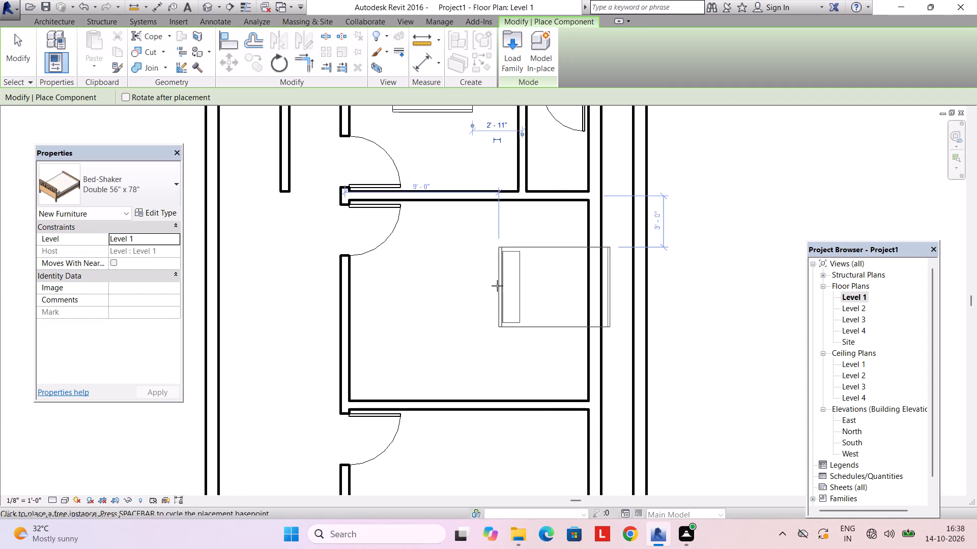
key(space)
key(space)
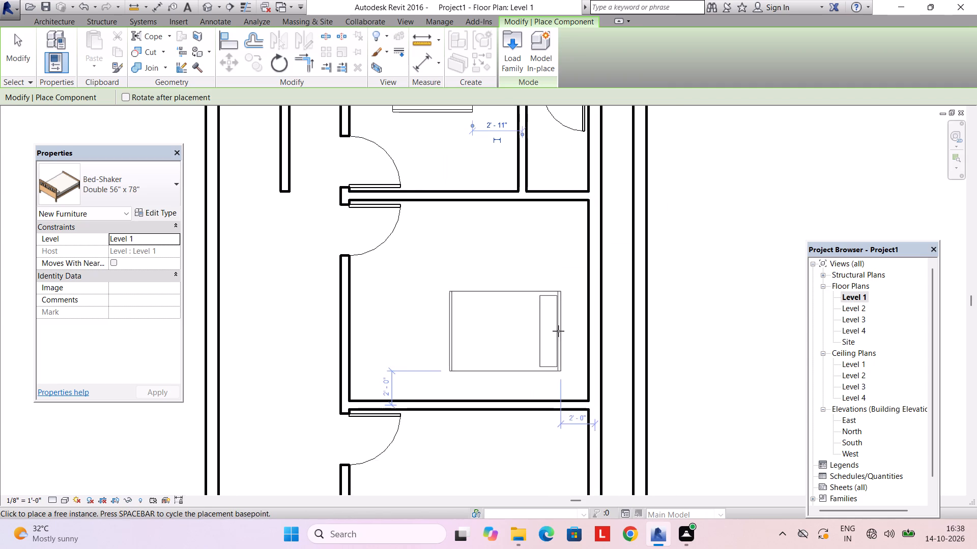
scroll(571, 302, up, 1)
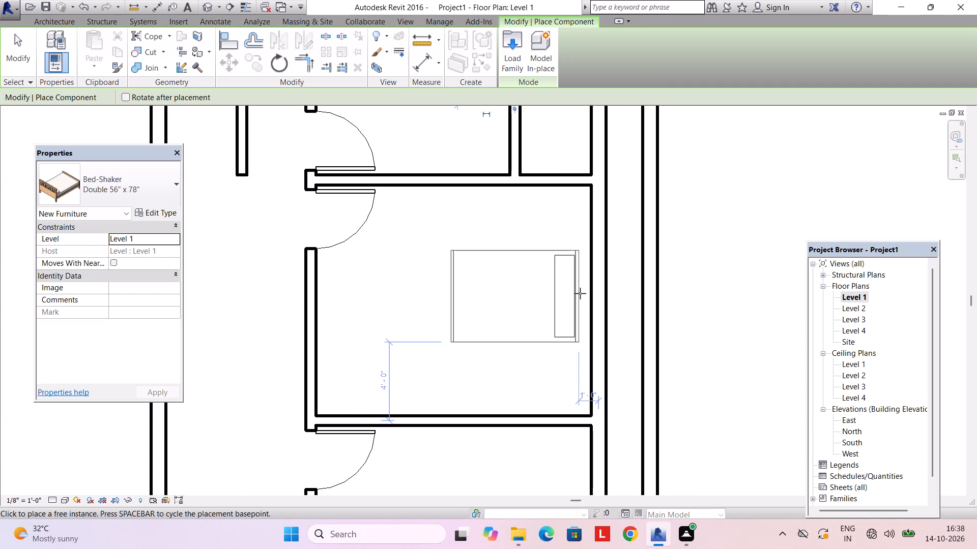
click(580, 293)
Place another Bed-Shaker in the south bedroom, headboard at the west wall, about 7' 0" from the north partition.
scroll(572, 324, down, 3)
middle_drag(551, 351, 504, 235)
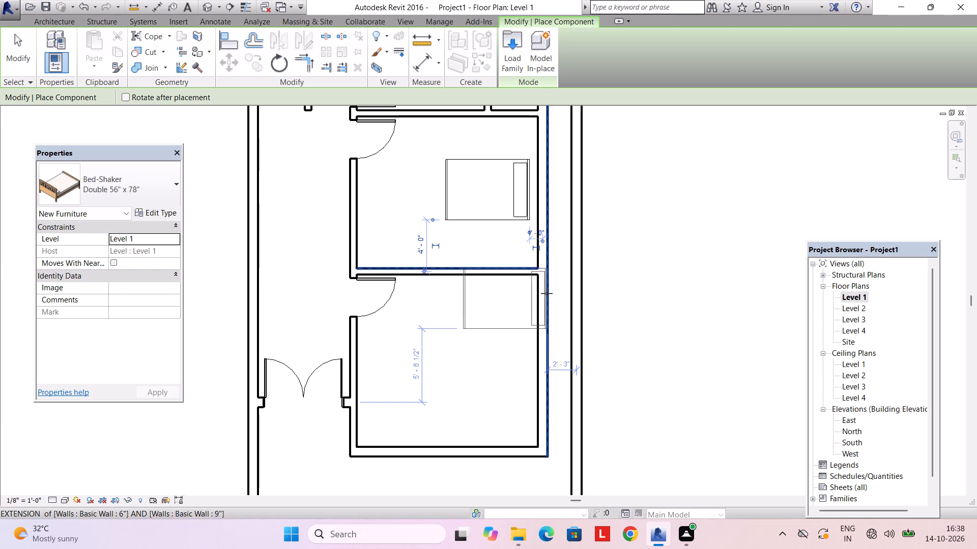
key(space)
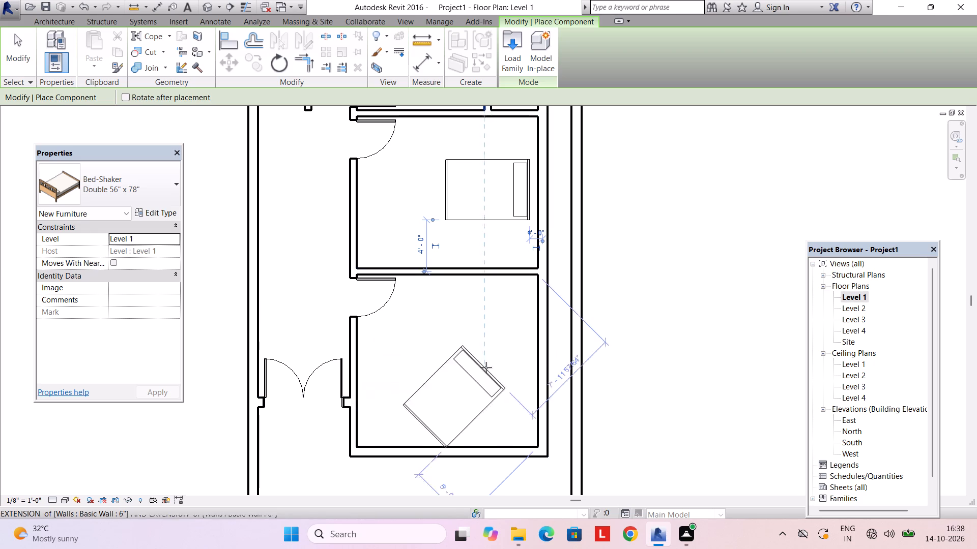
key(space)
key(space)
key(space)
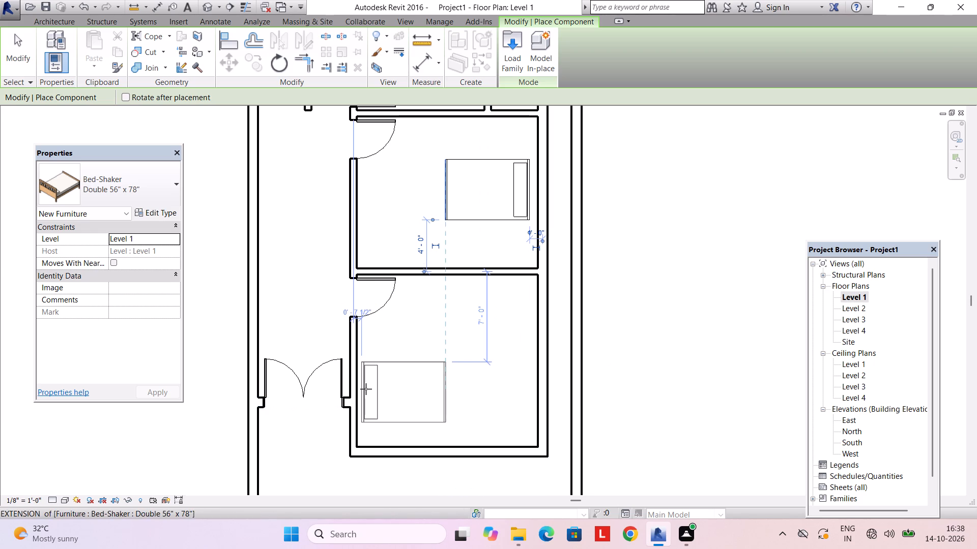
click(366, 389)
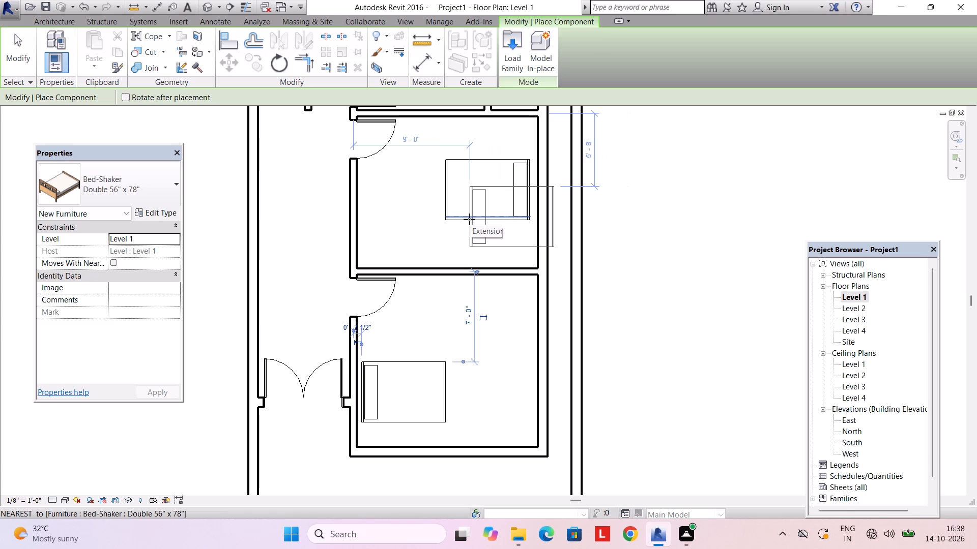
key(Escape)
key(Escape)
Turn the middle bedroom's bed to face east and move its headboard to the west wall, aligned with the south bedroom's bed.
click(471, 216)
key(space)
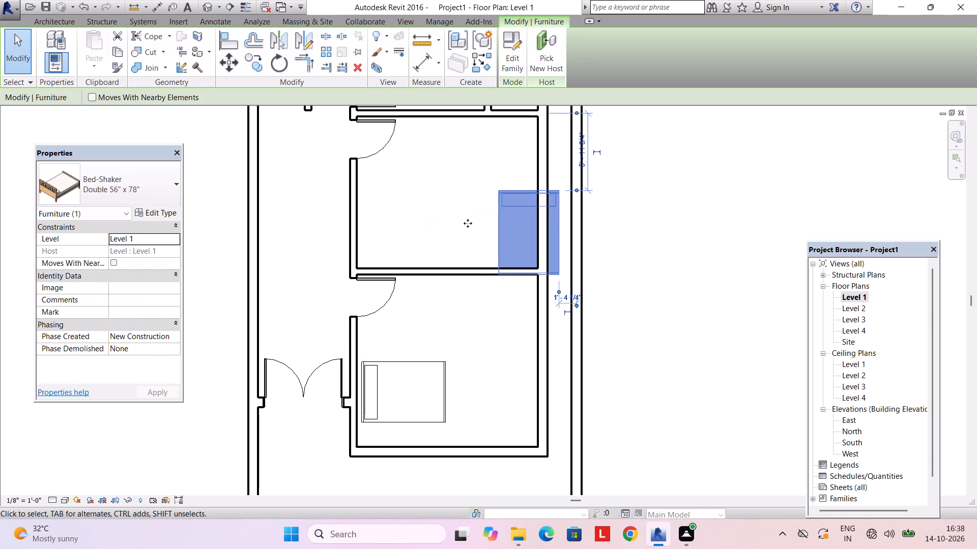
key(space)
click(531, 220)
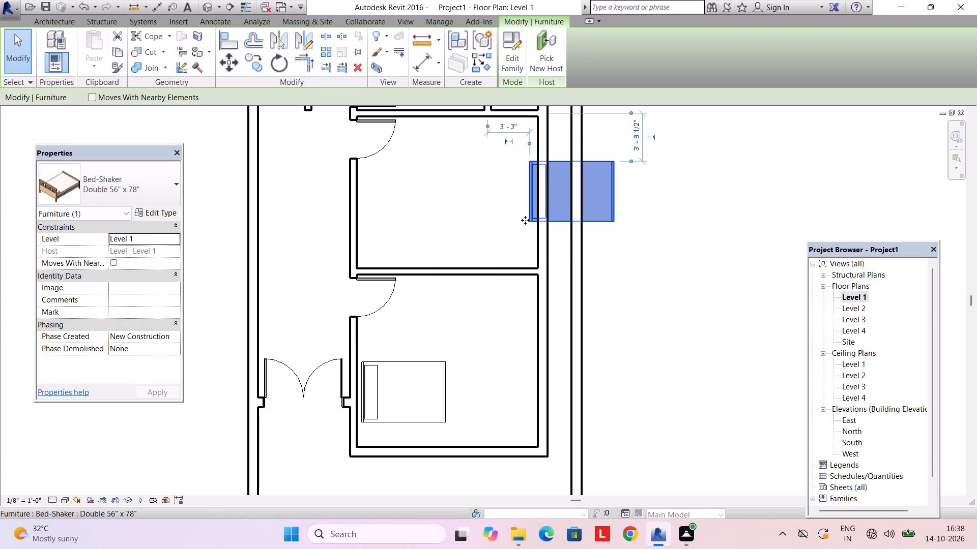
drag(530, 214, 367, 234)
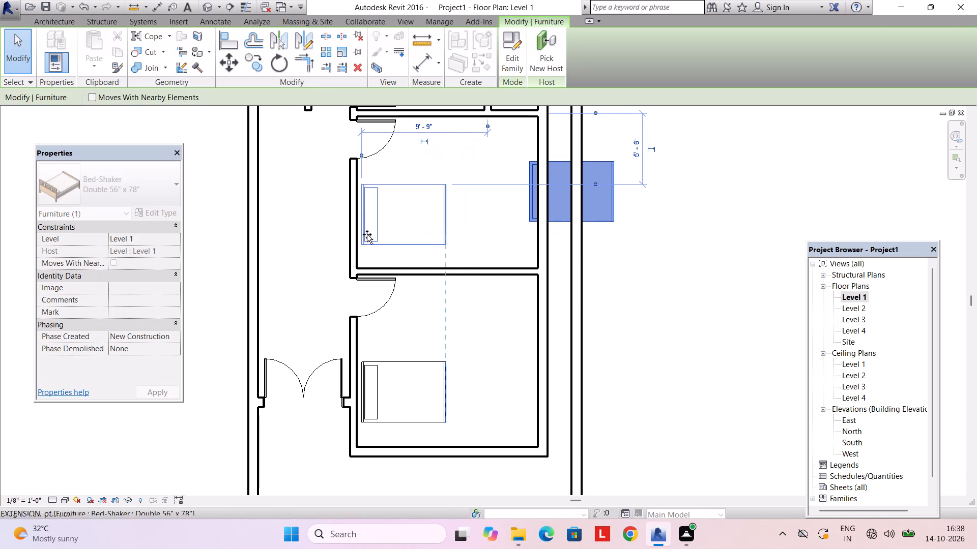
drag(367, 234, 367, 237)
key(Escape)
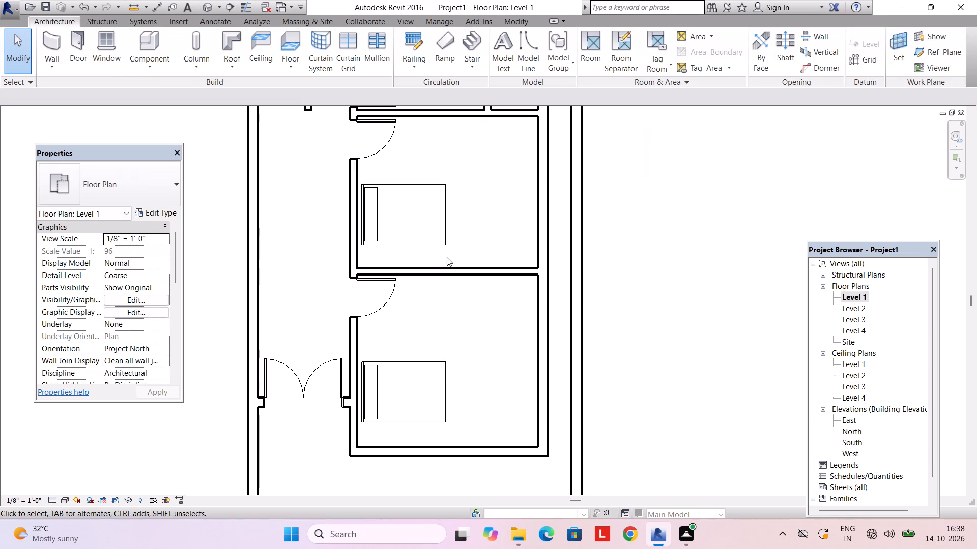
Start Component placement and load the M_Sofa-Pensi family from the US Metric library's Furniture > Seating folder.
middle_drag(465, 244, 503, 272)
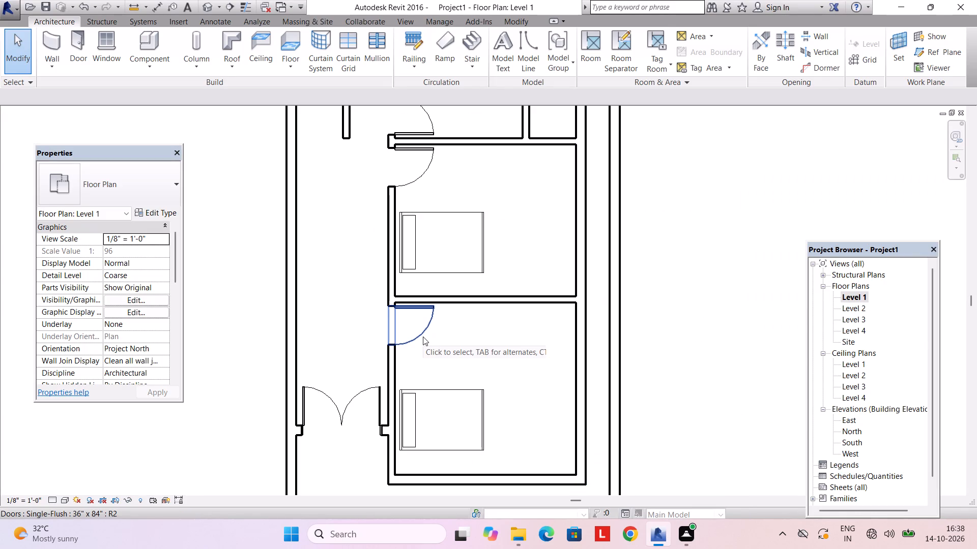
scroll(399, 343, down, 3)
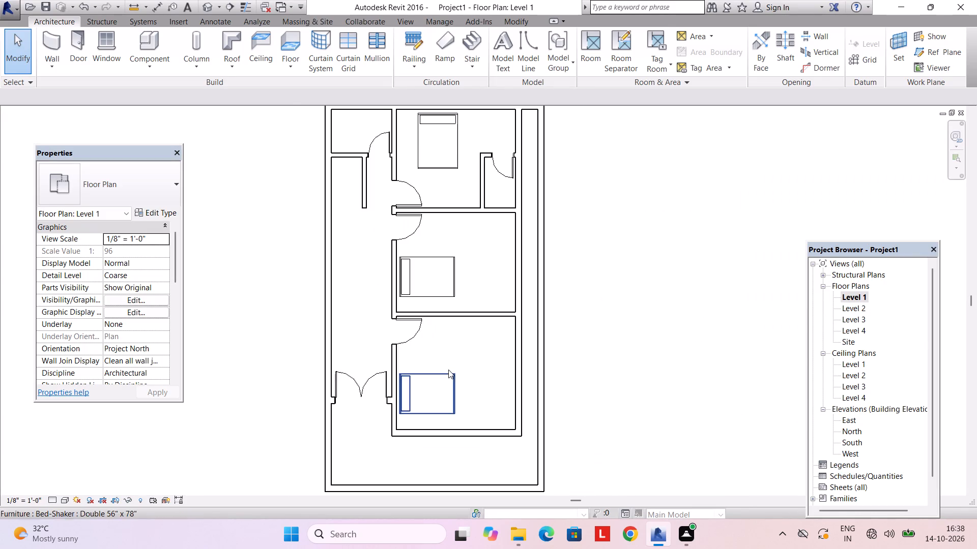
middle_drag(448, 369, 487, 346)
middle_drag(469, 334, 488, 360)
middle_drag(495, 351, 497, 368)
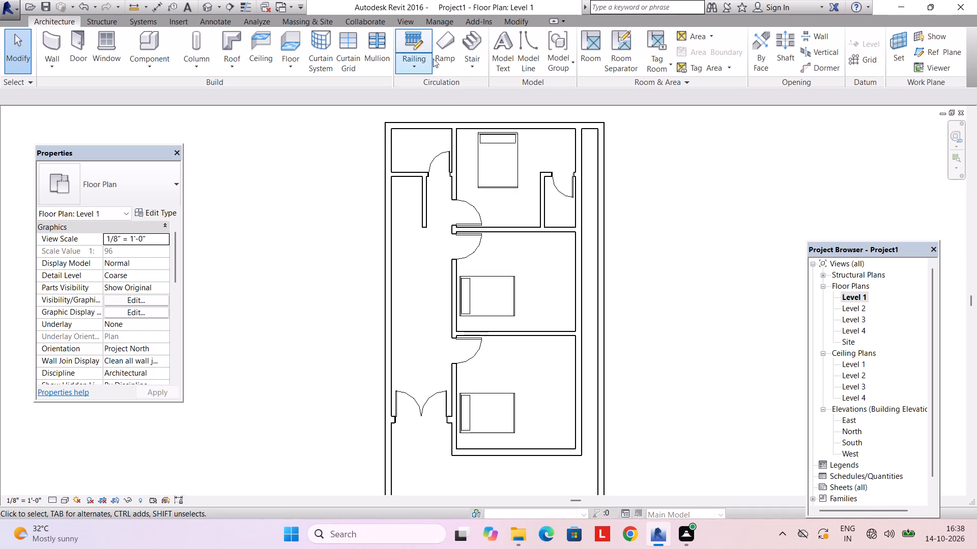
click(156, 58)
click(160, 76)
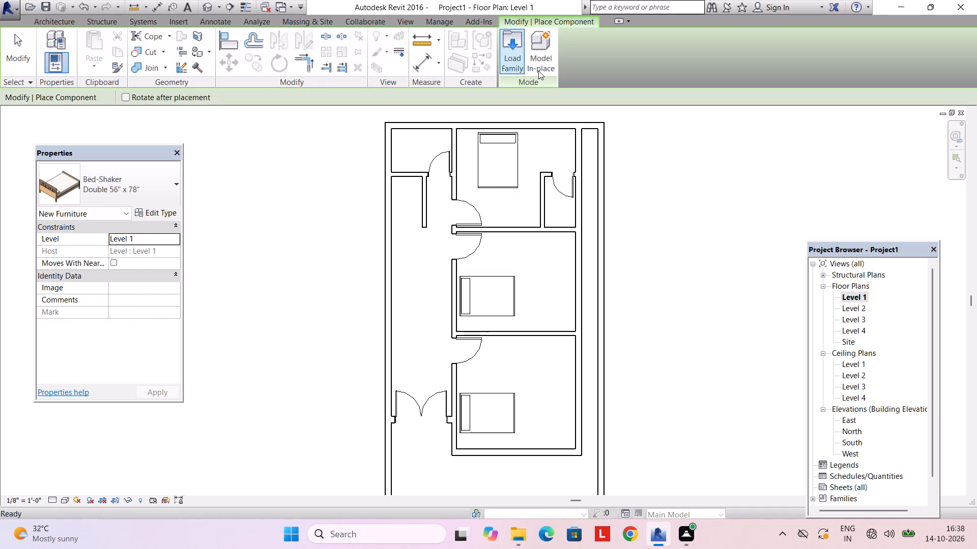
click(515, 66)
click(425, 138)
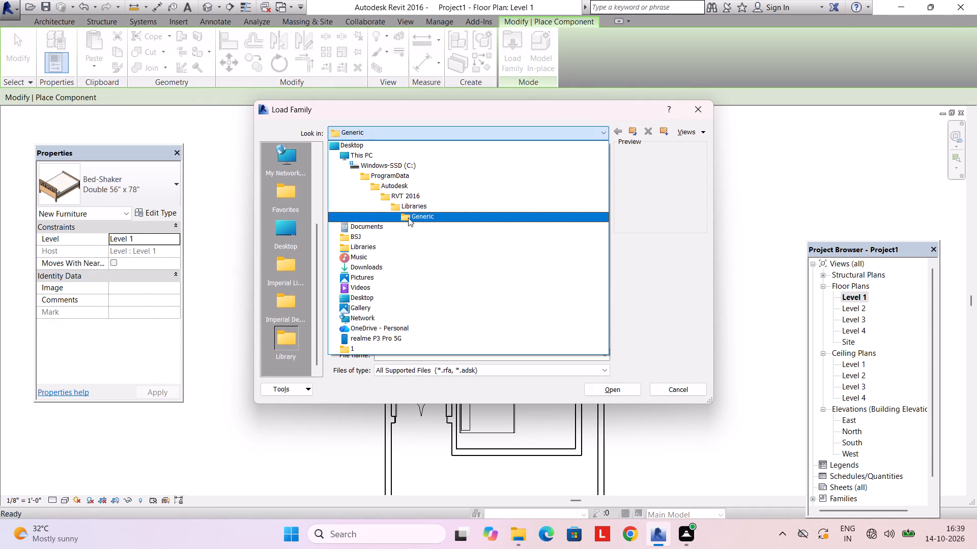
click(414, 206)
double_click(395, 195)
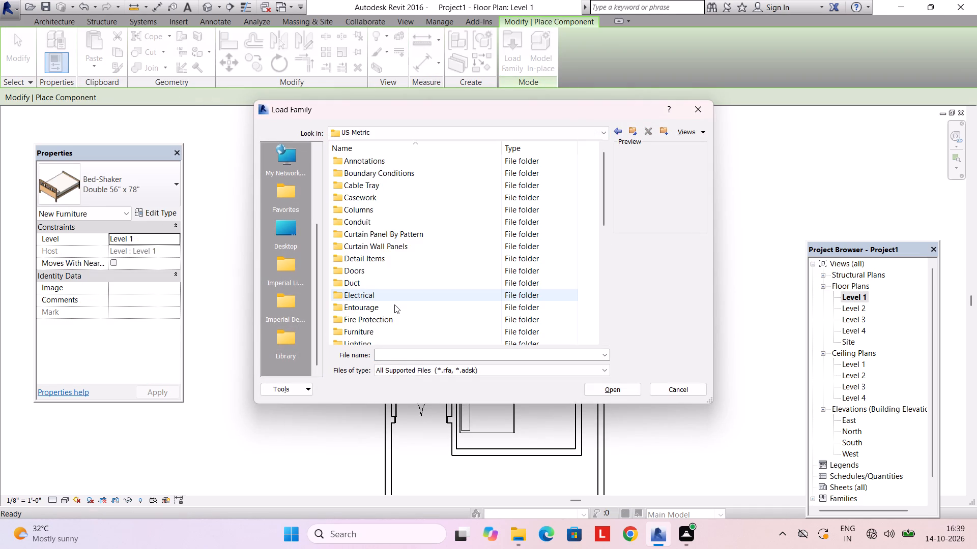
scroll(394, 304, down, 1)
double_click(363, 296)
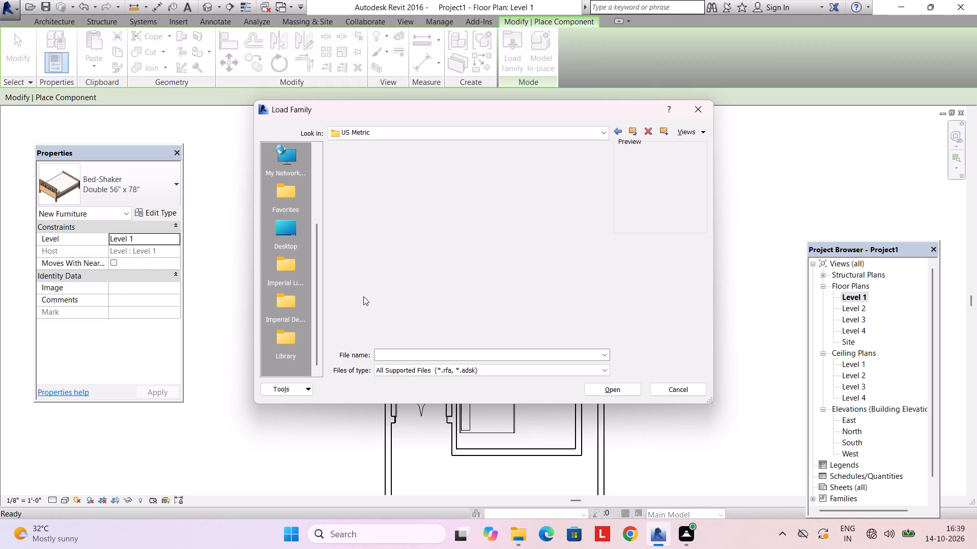
double_click(379, 172)
click(379, 307)
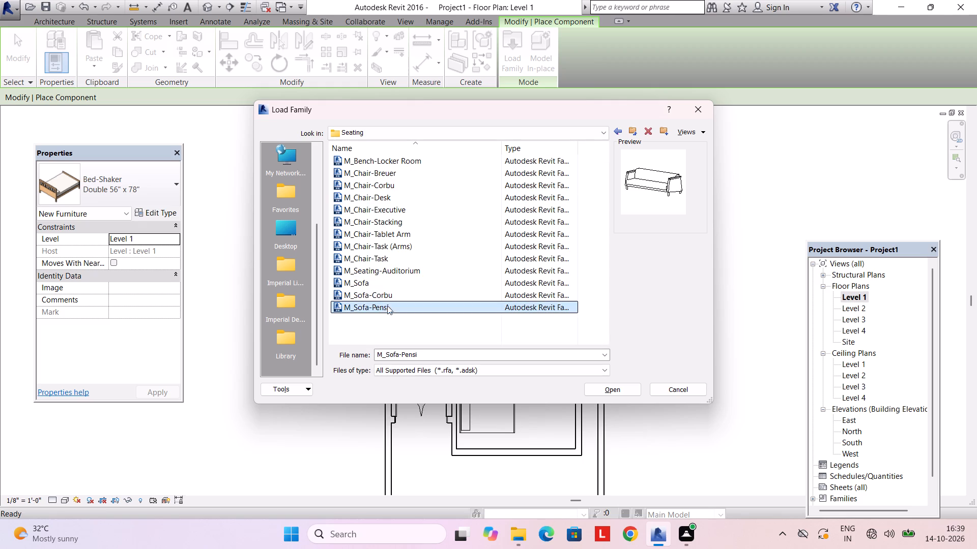
click(625, 383)
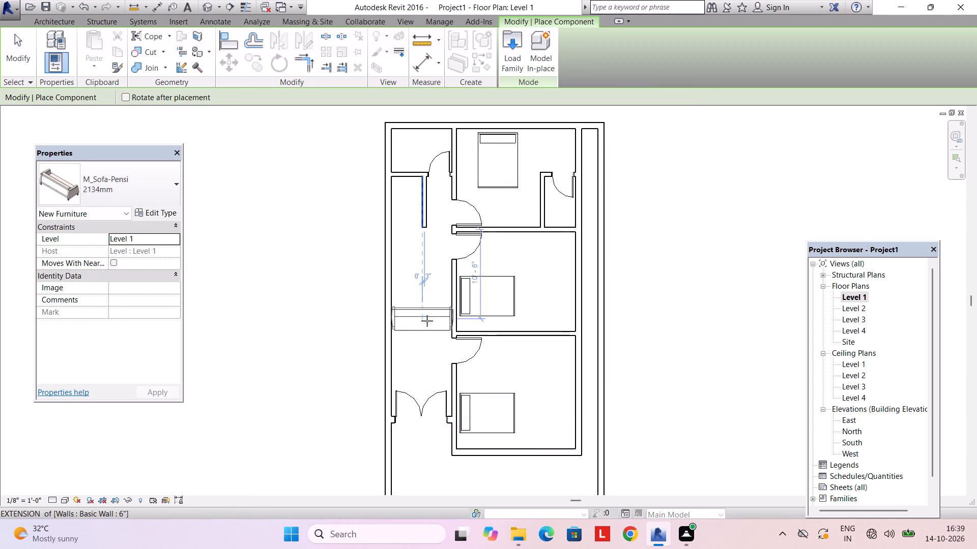
Place the 2134mm sofa in the west hall beside the middle bedroom, back to the east wall, centred about 2' 0" from it.
key(space)
scroll(432, 317, up, 5)
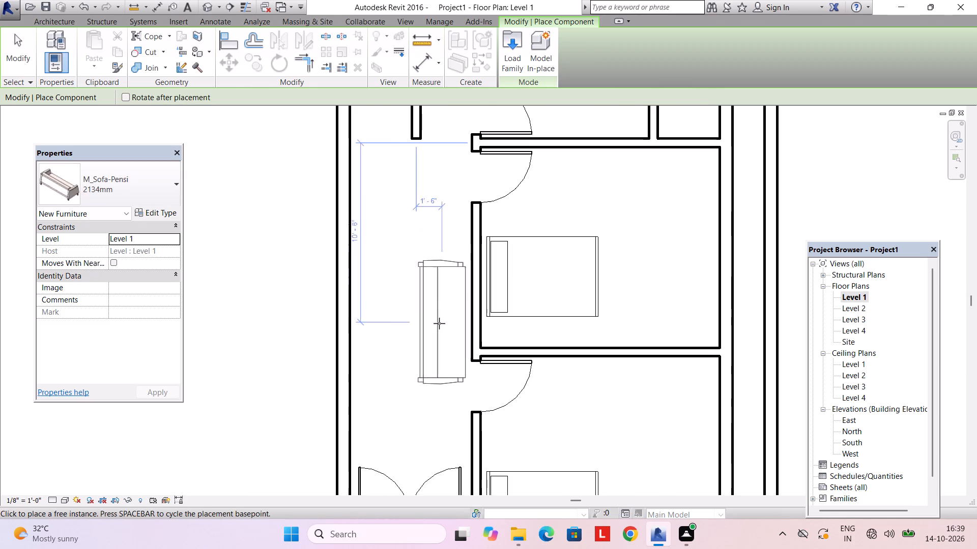
key(space)
key(space)
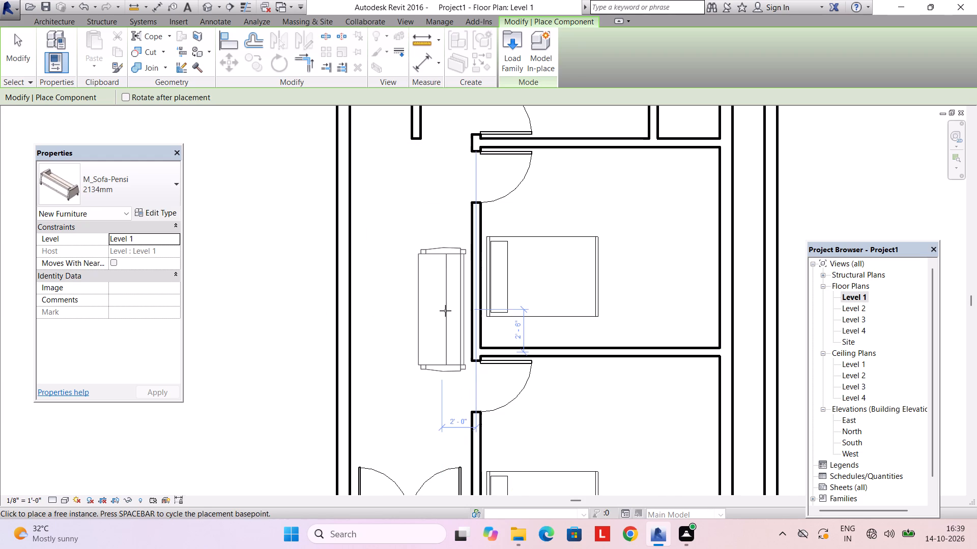
click(442, 311)
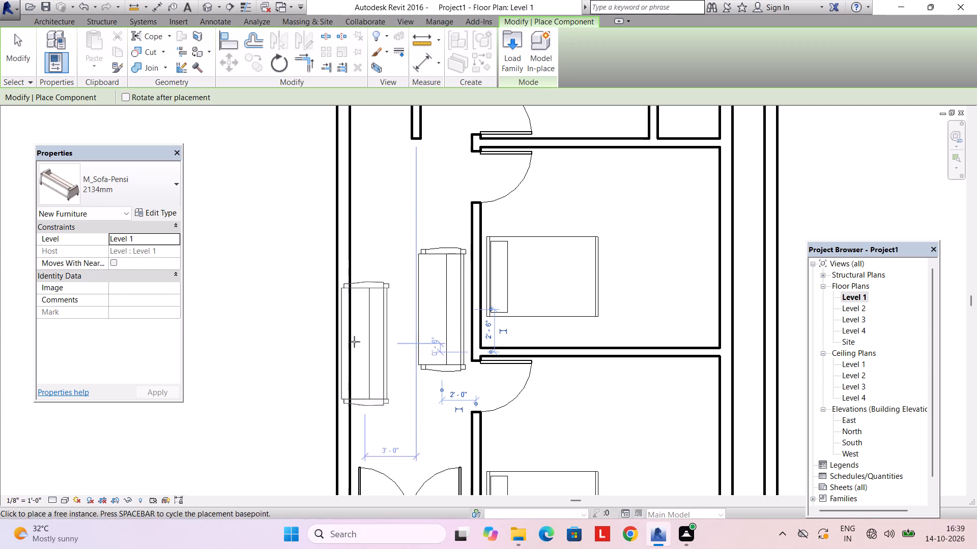
key(Escape)
key(Escape)
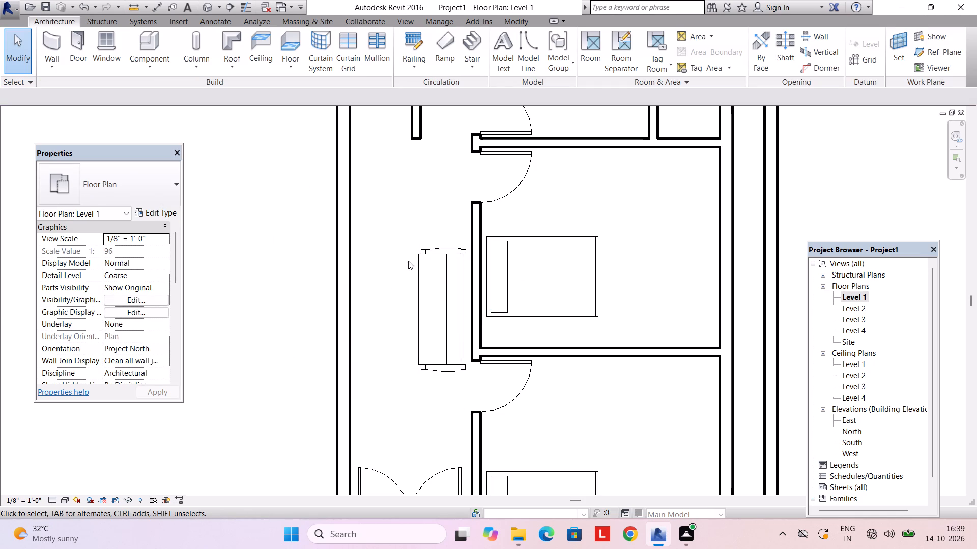
Set the type length of the hall's M_Sofa-Pensi sofa to 5'.
click(426, 263)
click(426, 245)
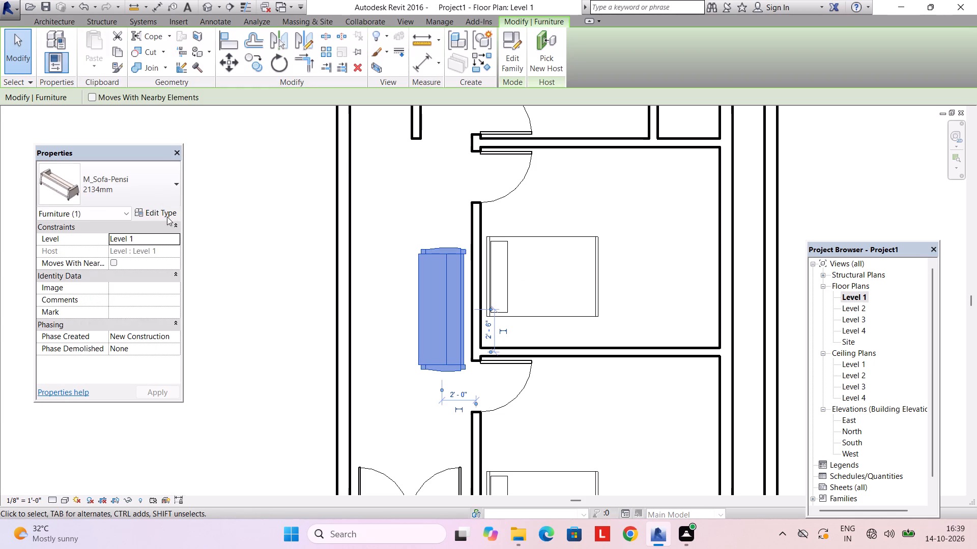
click(167, 216)
click(522, 238)
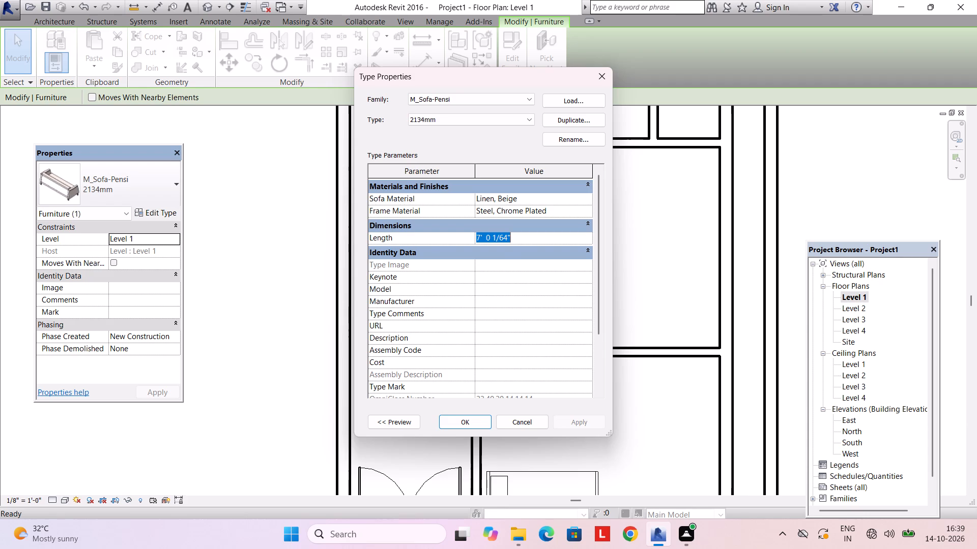
text(65')
key(BackSpace)
key(backslash)
key(BackSpace)
key(BackSpace)
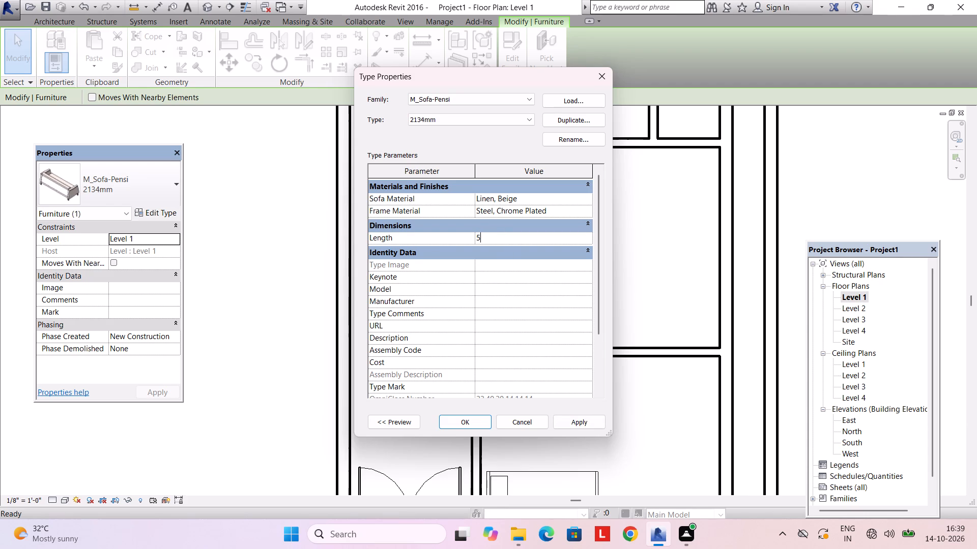
key(apostrophe)
key(Return)
key(Return)
key(Escape)
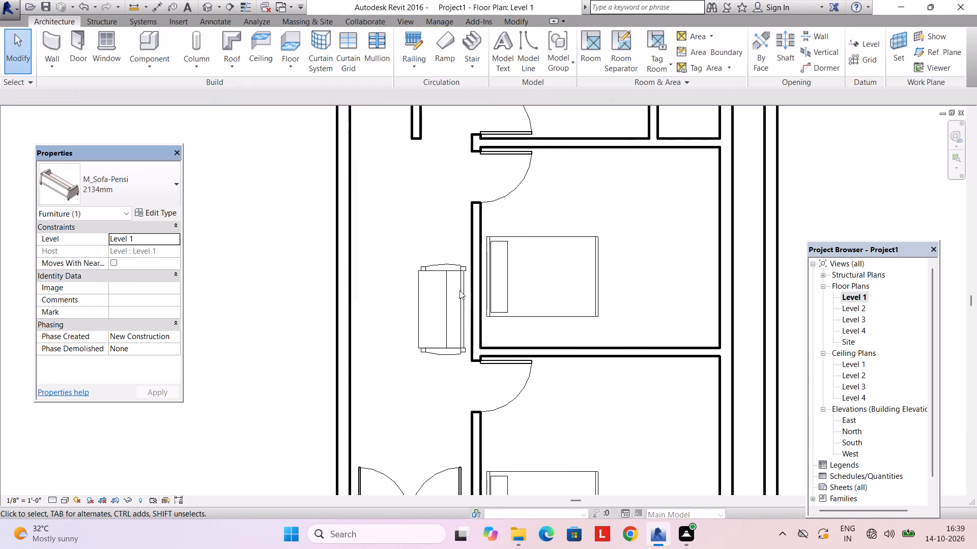
Nudge the sofa to 1' 10" from the hall's east wall and 2' 4" from the partition between the middle and south bedrooms.
click(442, 344)
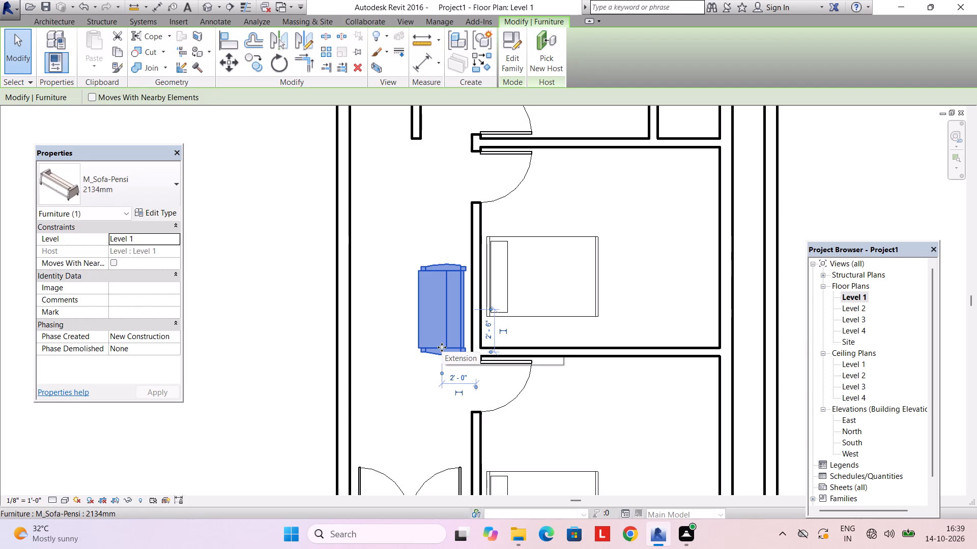
key(Up)
key(Up)
key(Up)
key(Down)
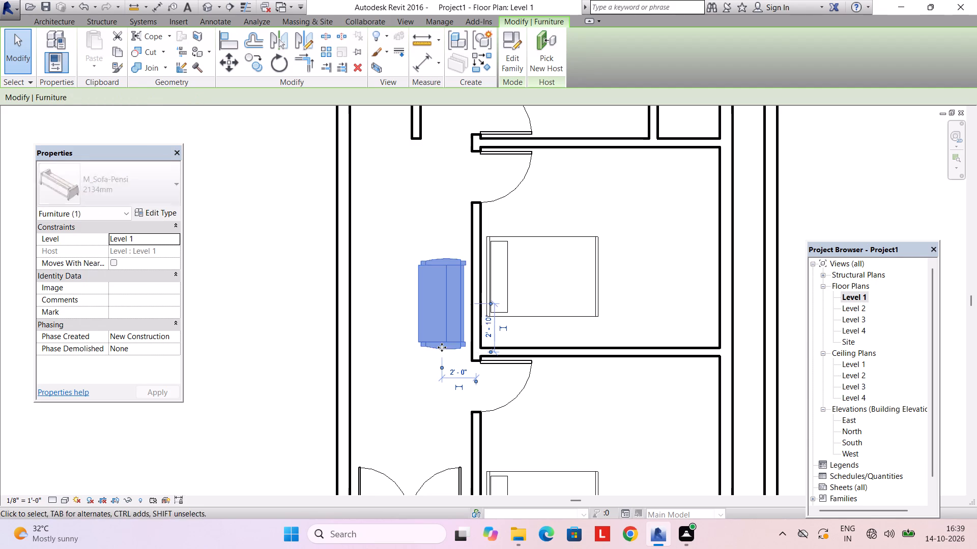
key(Down)
key(Down)
key(Down)
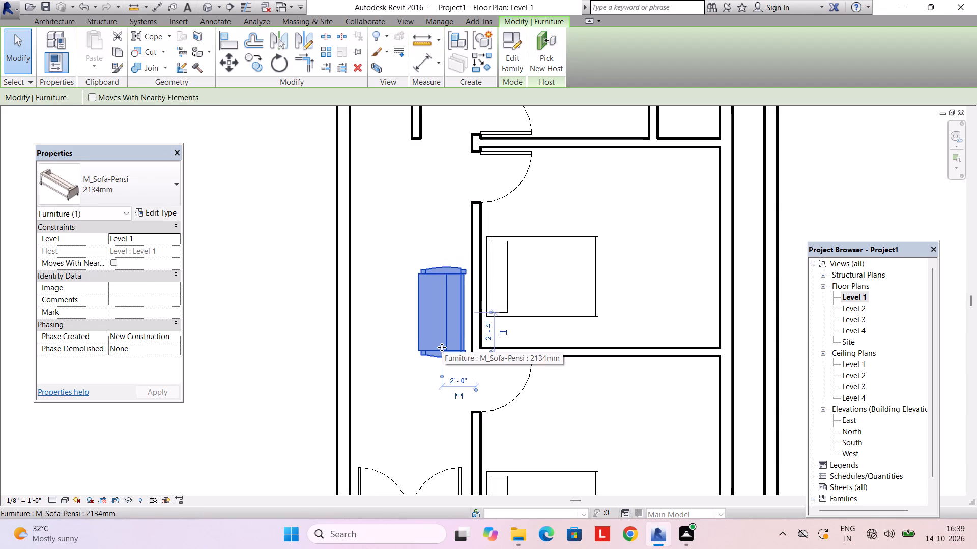
key(Right)
key(Escape)
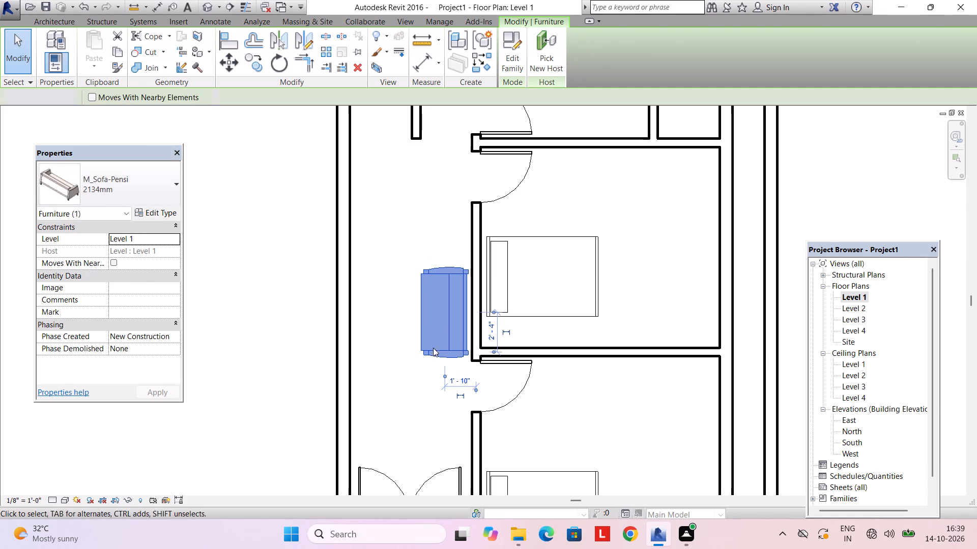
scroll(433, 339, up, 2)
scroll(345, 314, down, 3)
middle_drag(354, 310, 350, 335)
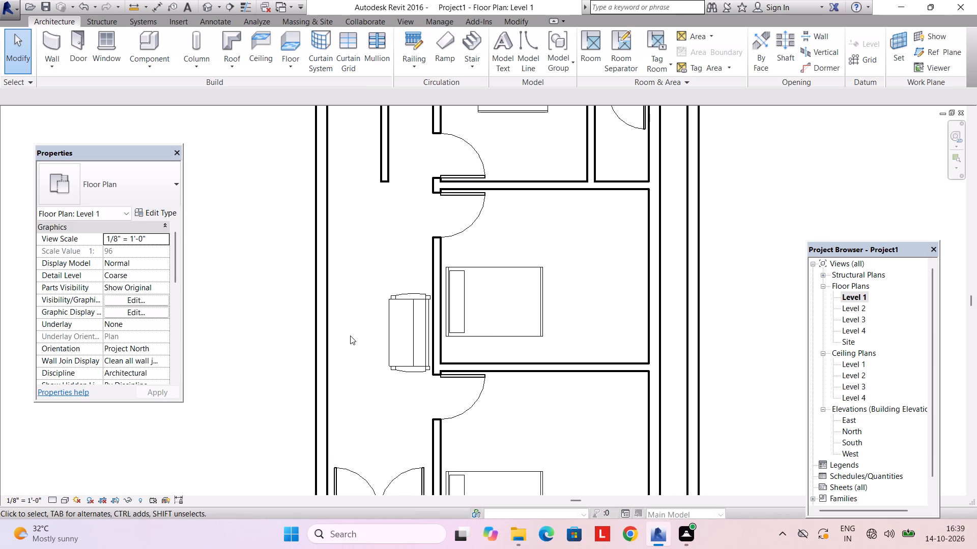
Start Component placement, compare the table families, and load M_Table-Ellipse from the US Metric library's Furniture > Tables folder.
middle_drag(367, 320, 360, 344)
click(160, 66)
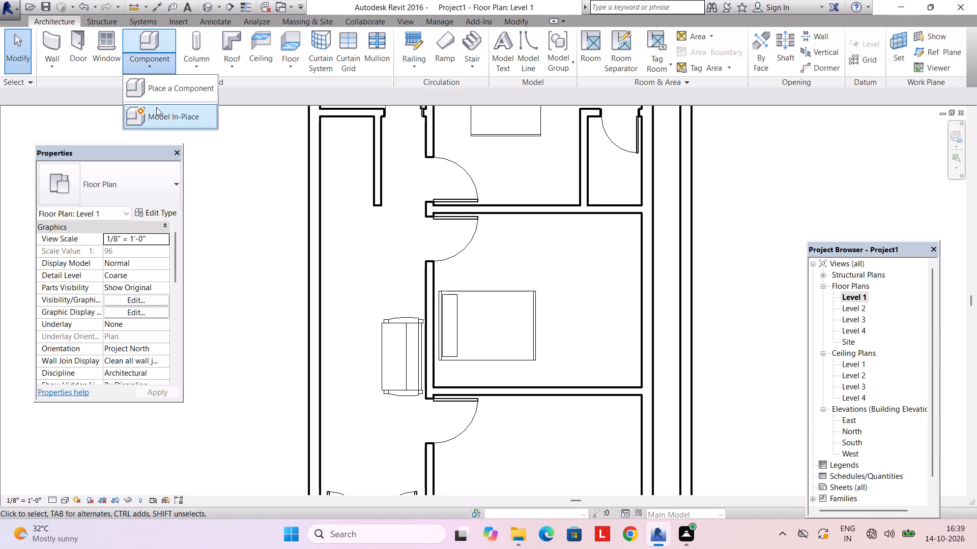
click(171, 84)
click(524, 53)
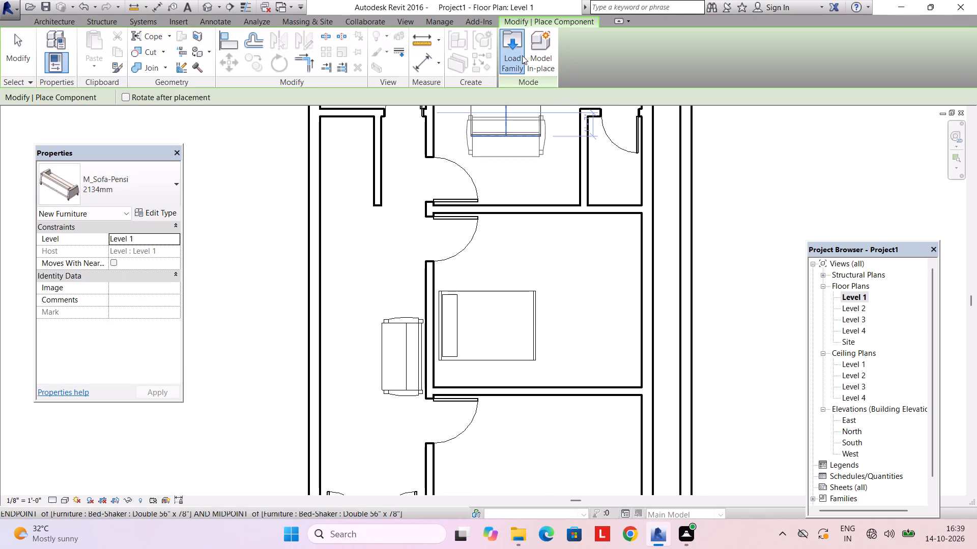
click(416, 134)
click(411, 202)
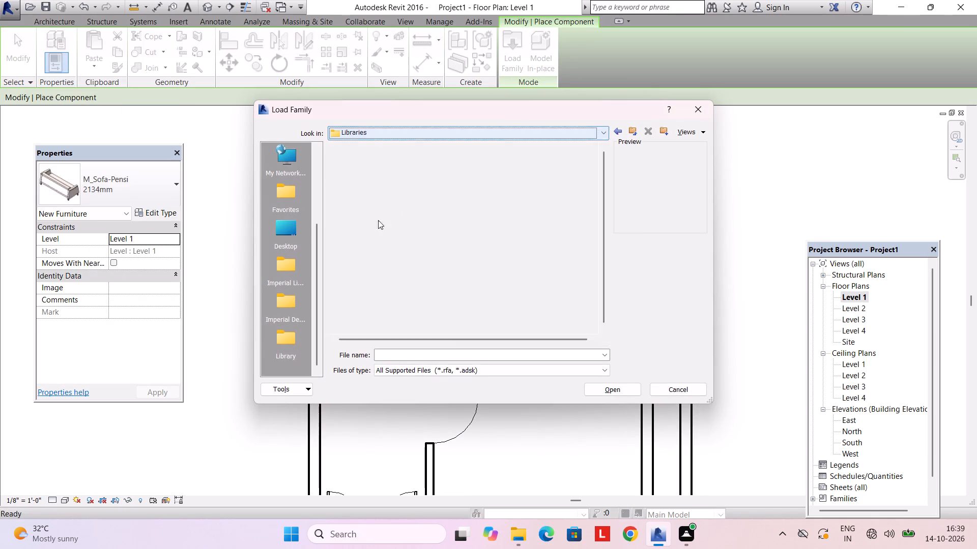
double_click(392, 192)
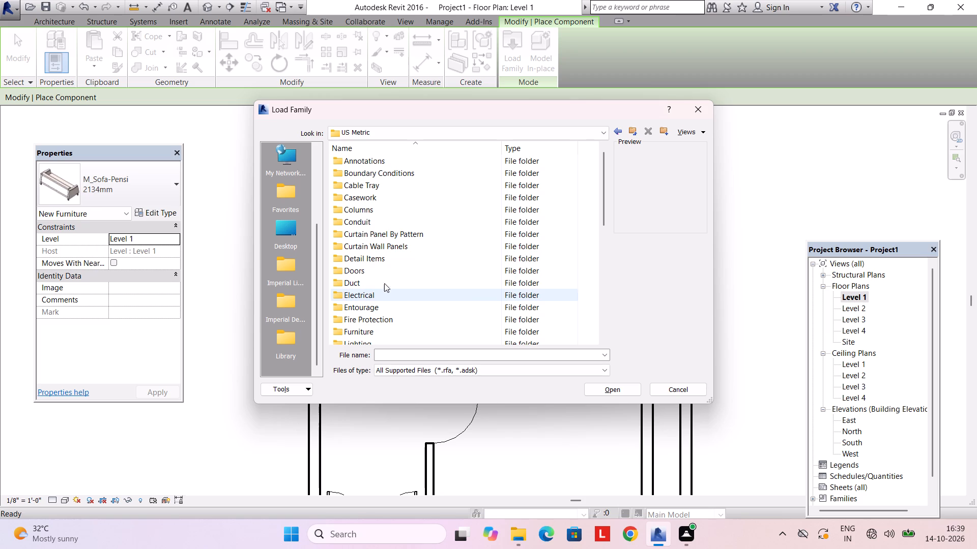
double_click(359, 335)
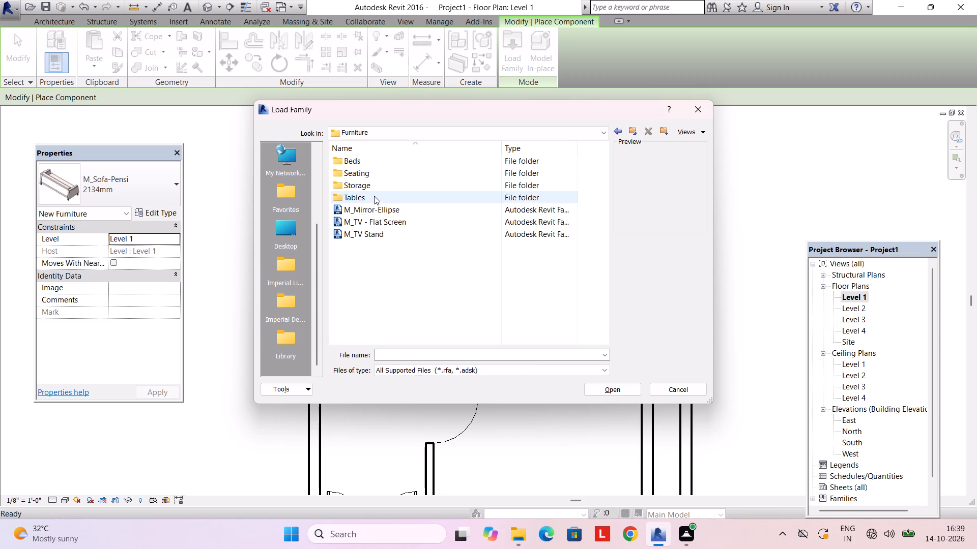
double_click(374, 196)
click(364, 190)
click(364, 174)
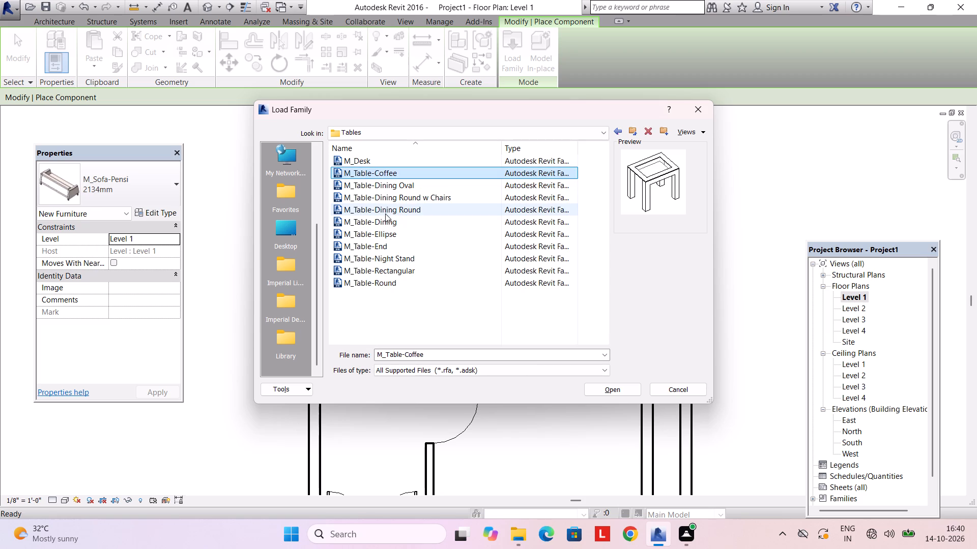
click(385, 213)
click(382, 184)
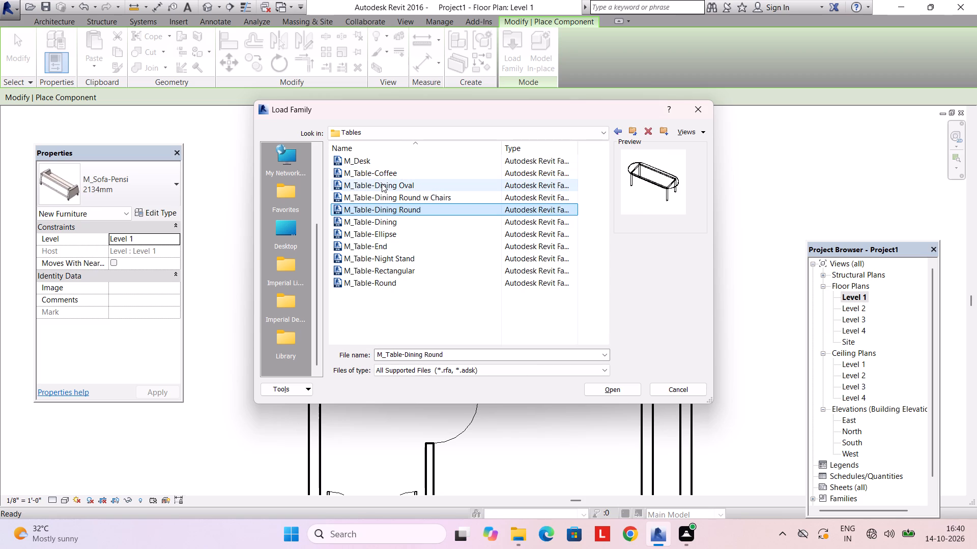
click(373, 283)
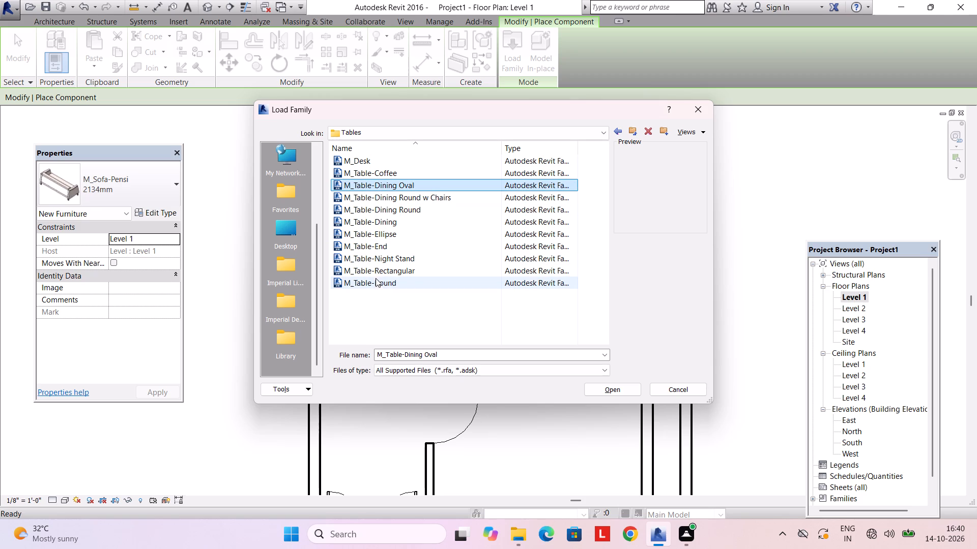
click(378, 270)
click(381, 261)
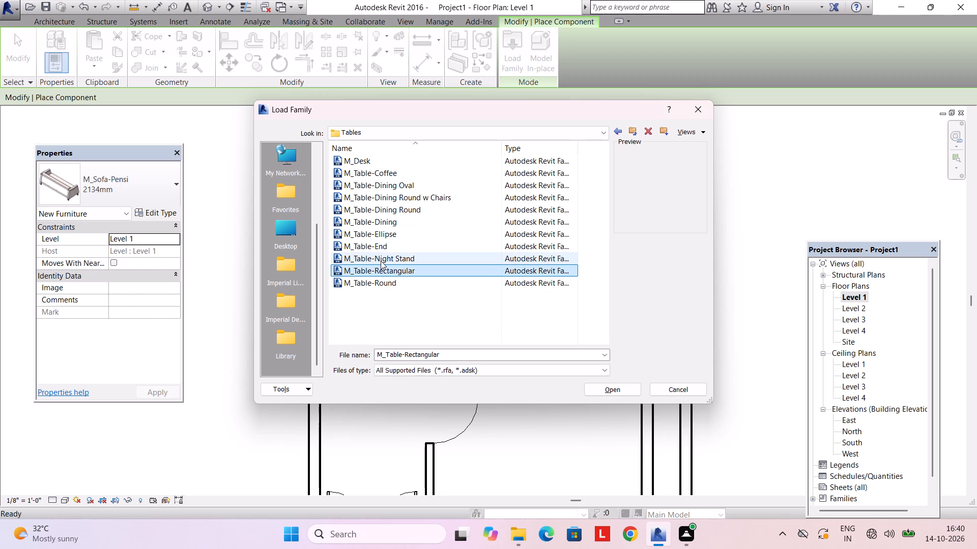
click(380, 249)
click(379, 239)
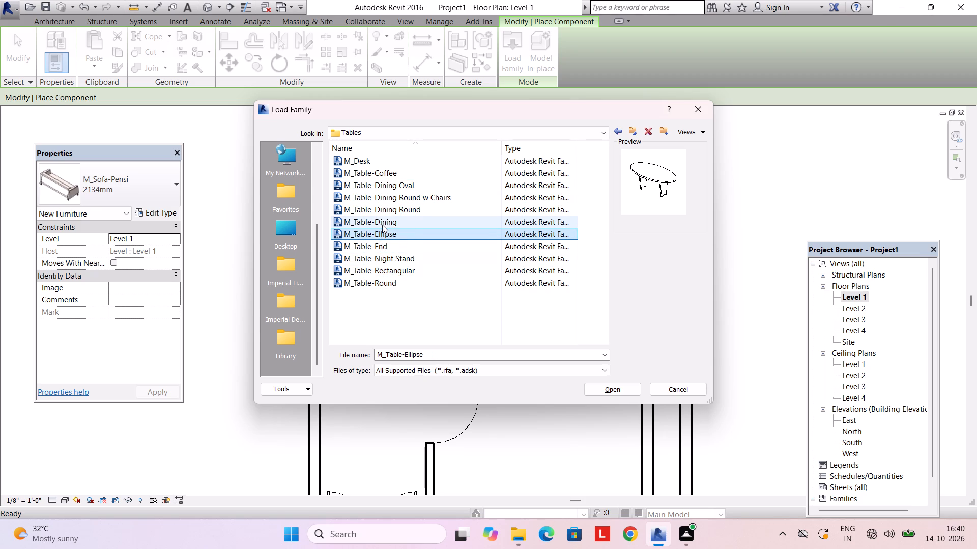
click(383, 224)
click(383, 234)
click(612, 381)
click(614, 387)
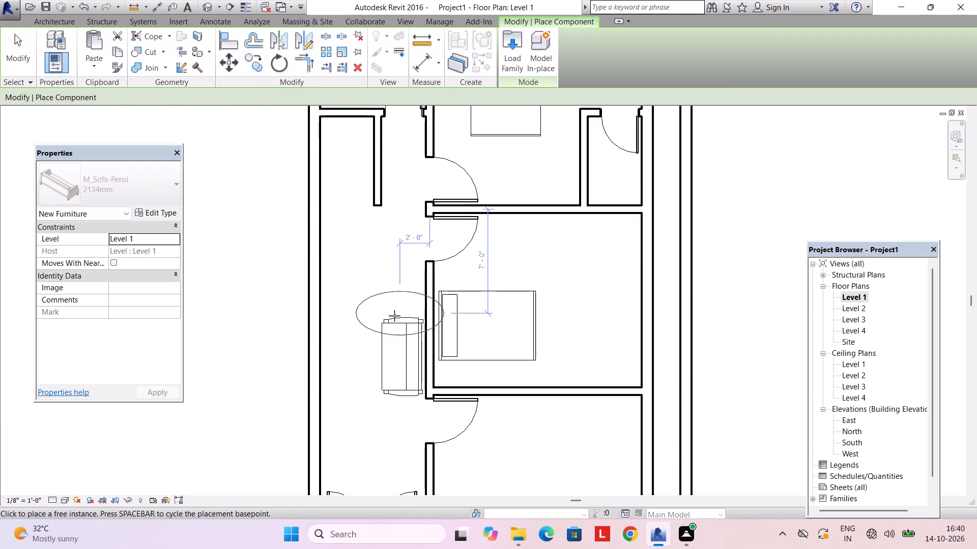
Place the 1800 x 900mm elliptical table lengthwise north-south, west of the hall sofa and centred 2' 6" from the west wall.
key(space)
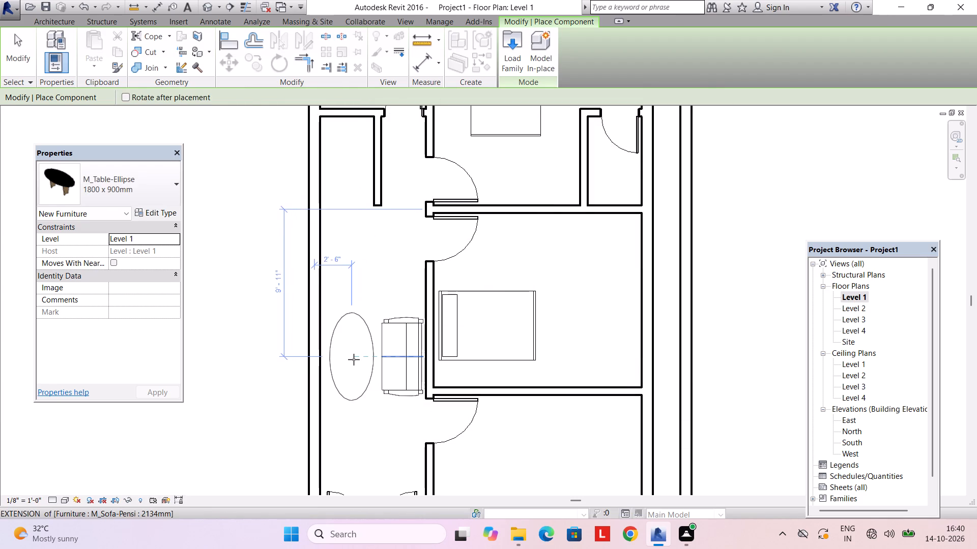
click(355, 361)
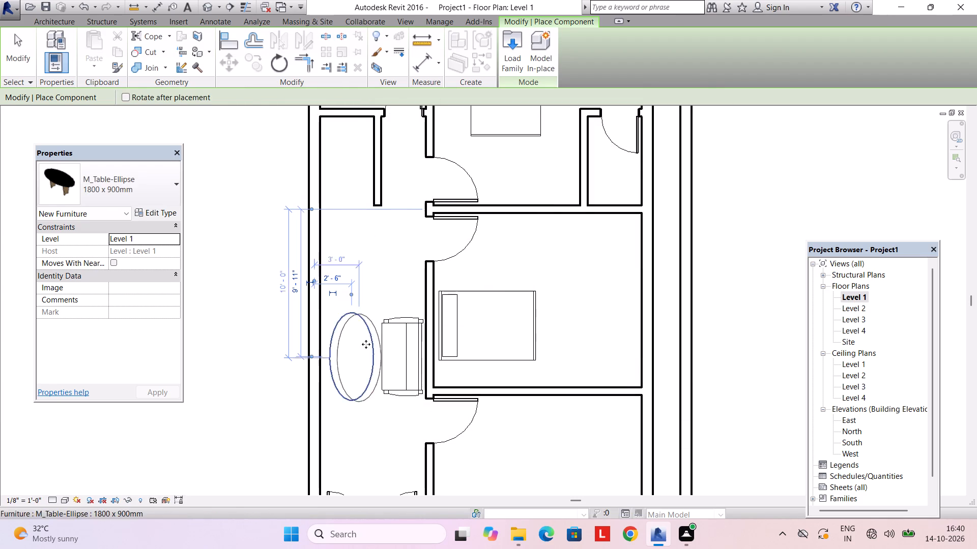
Examine the chair and sofa families in the US Imperial library's Furniture > Seating folder.
click(514, 68)
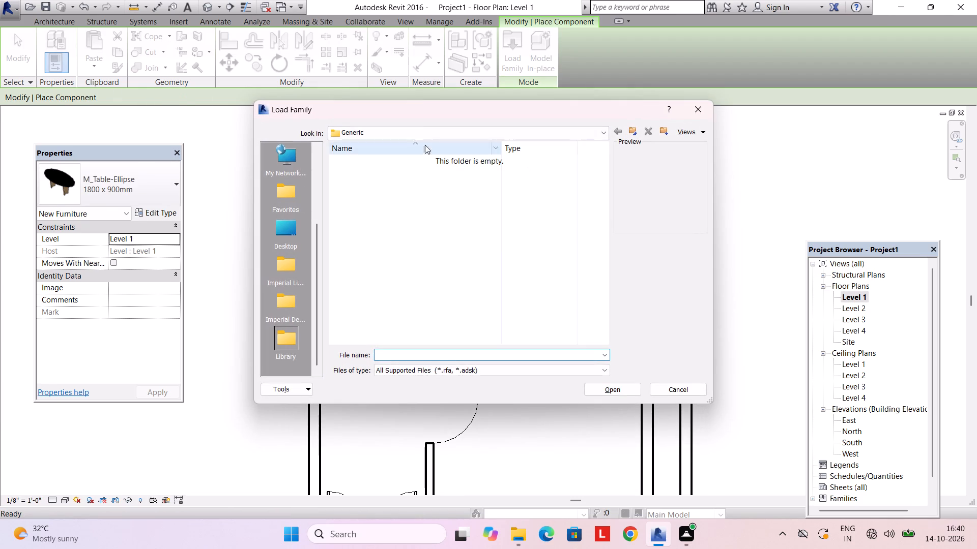
click(422, 132)
click(422, 208)
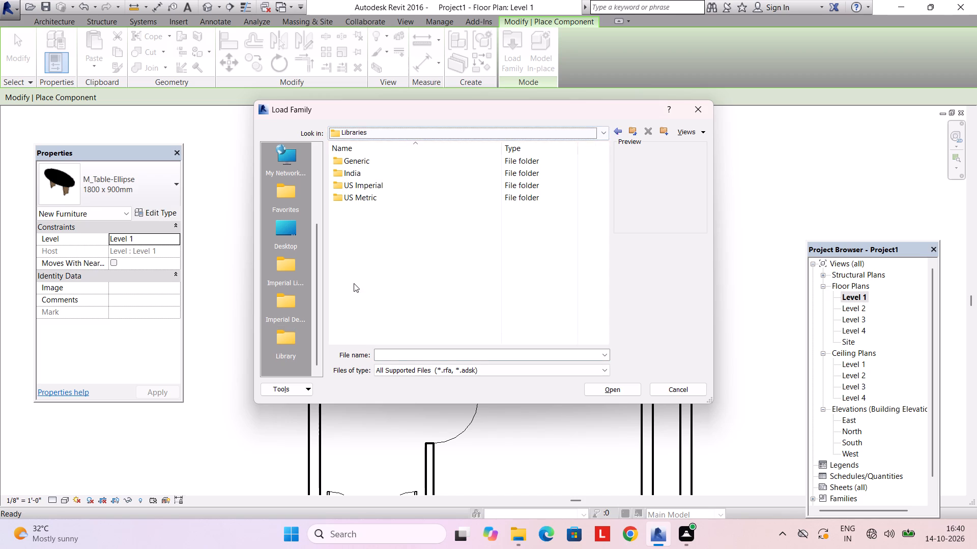
double_click(409, 185)
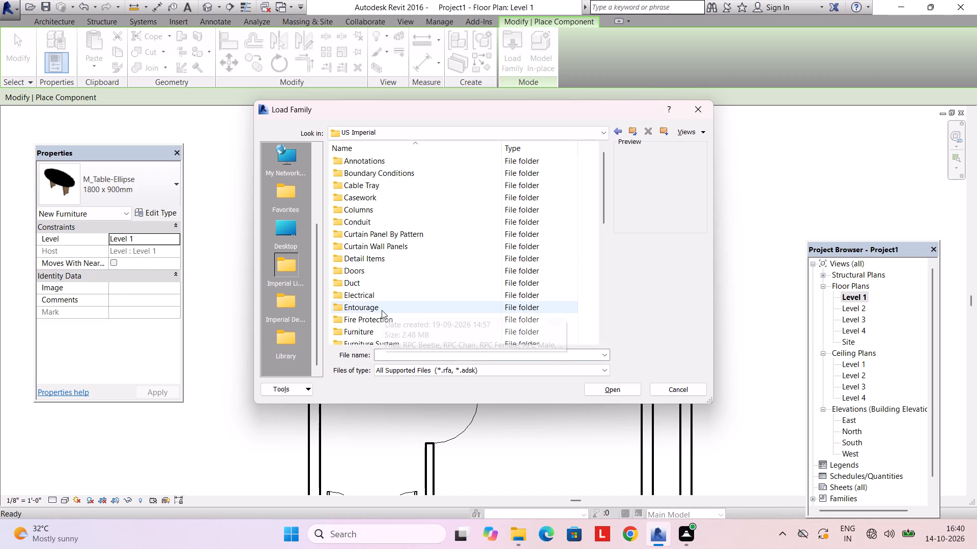
double_click(364, 330)
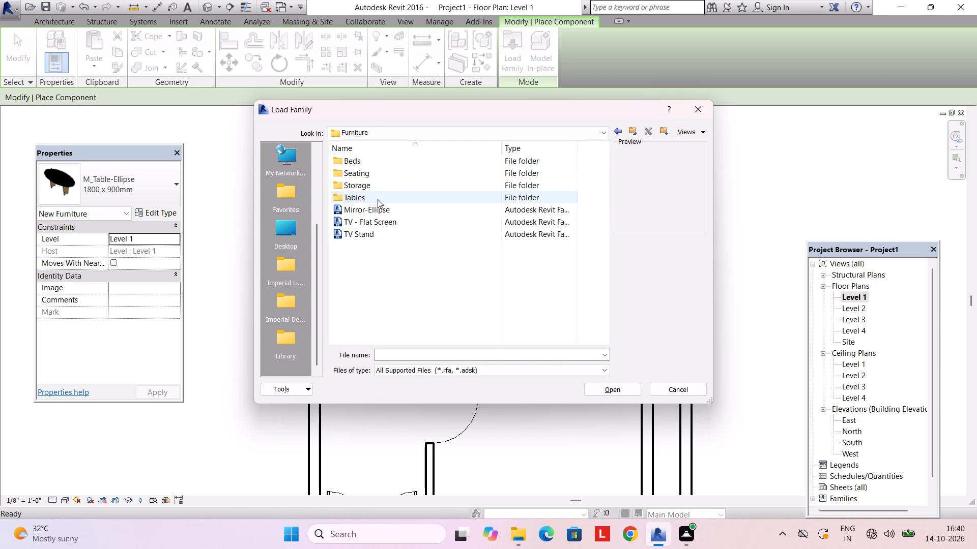
double_click(386, 176)
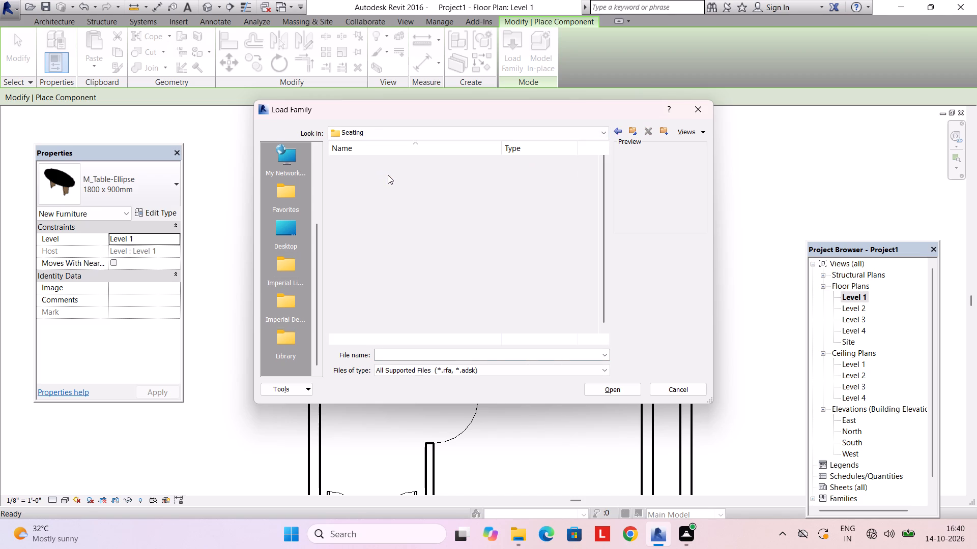
click(389, 174)
click(390, 184)
click(394, 197)
click(399, 219)
click(401, 237)
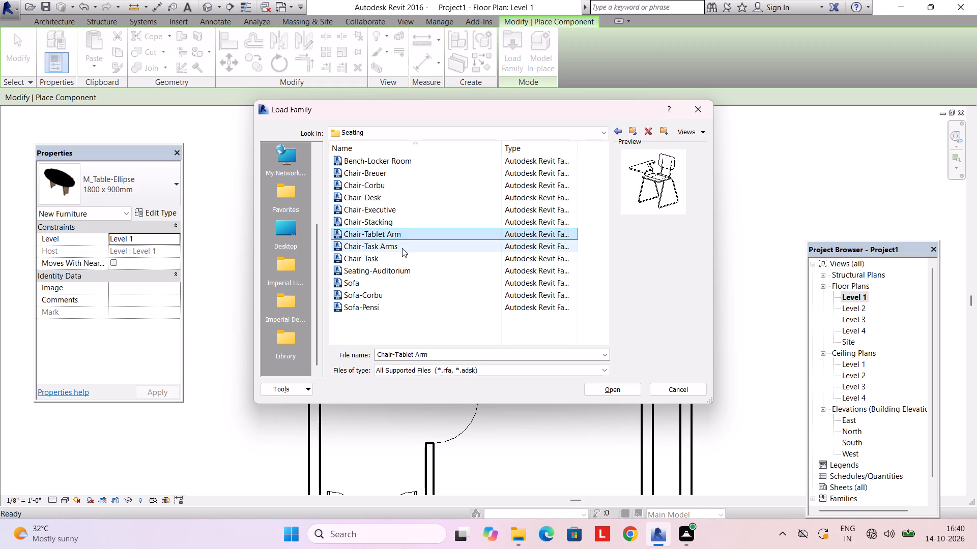
click(402, 248)
click(405, 265)
click(401, 272)
click(399, 292)
click(397, 302)
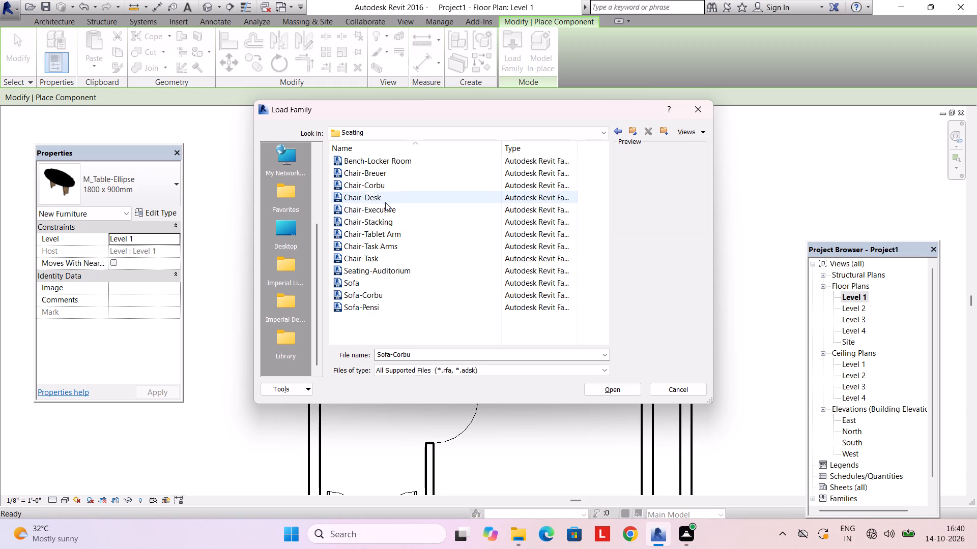
click(385, 201)
click(388, 175)
click(391, 167)
click(620, 131)
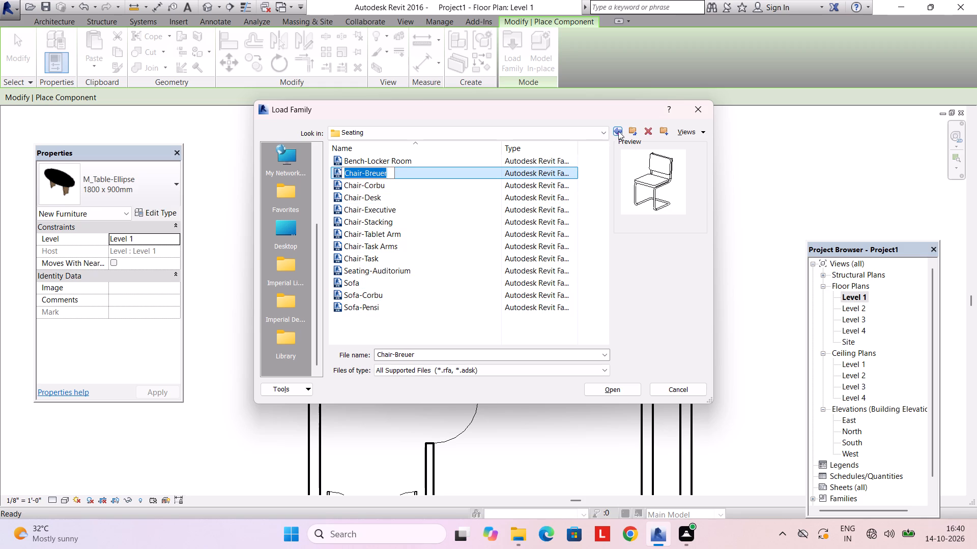
click(620, 126)
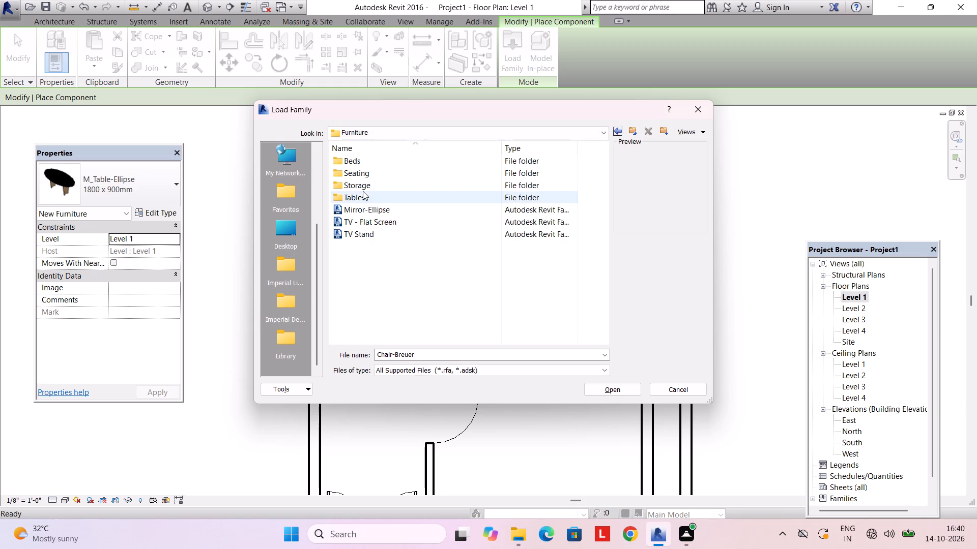
Load the Table-Dining Round w Chairs family from the US Imperial library's Furniture > Tables folder.
click(363, 185)
double_click(363, 194)
click(370, 181)
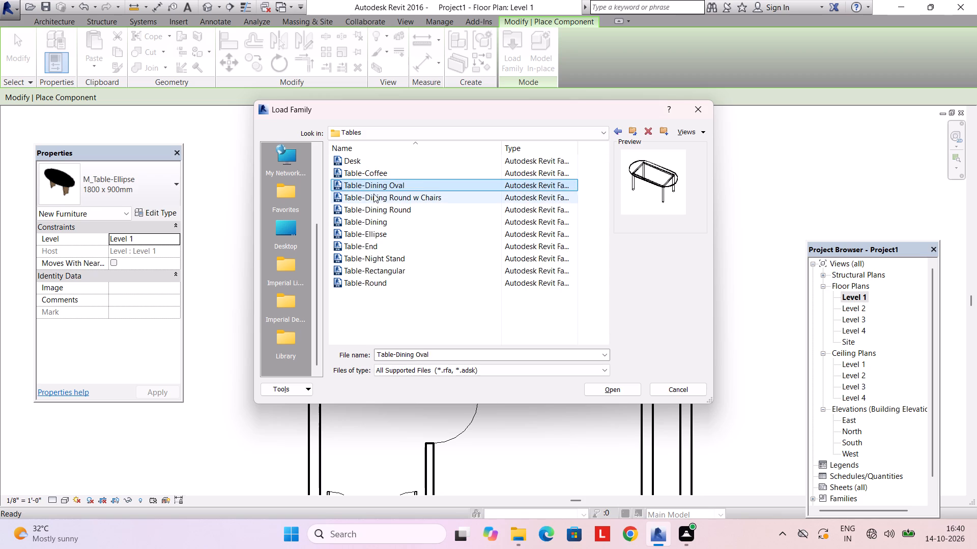
click(373, 196)
click(386, 212)
click(386, 212)
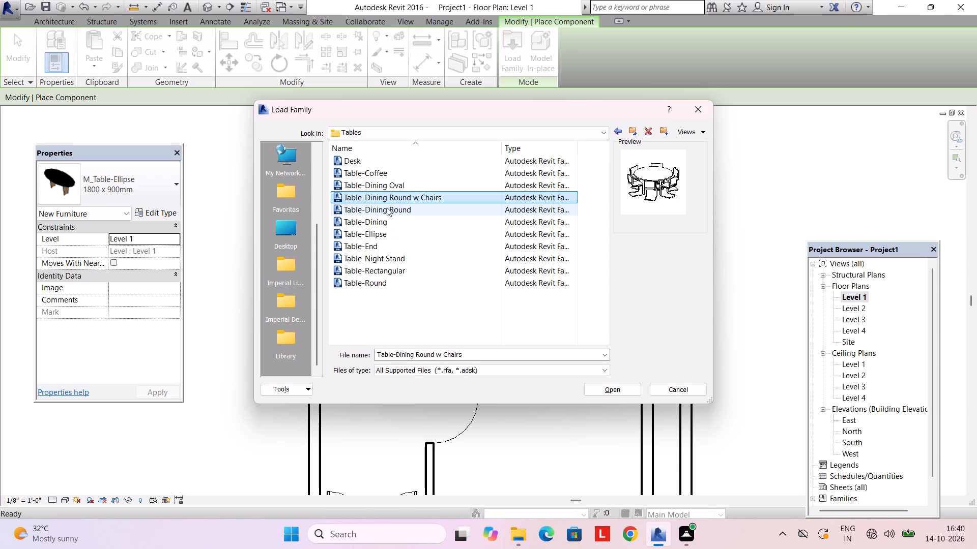
click(387, 205)
click(387, 200)
click(619, 386)
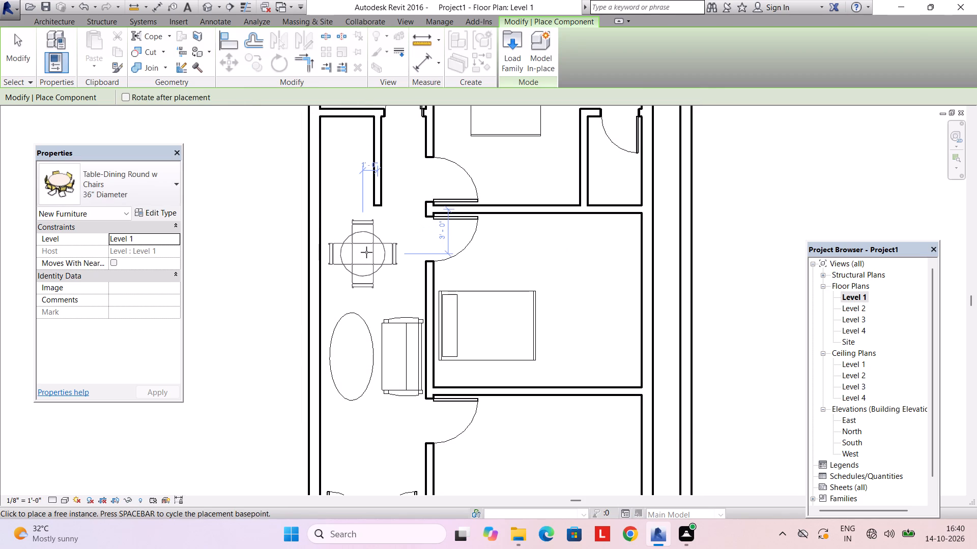
Place the 36" diameter dining table in the hall north of the elliptical table, centred 4' 0" south of the north-middle bedroom partition.
scroll(354, 246, up, 3)
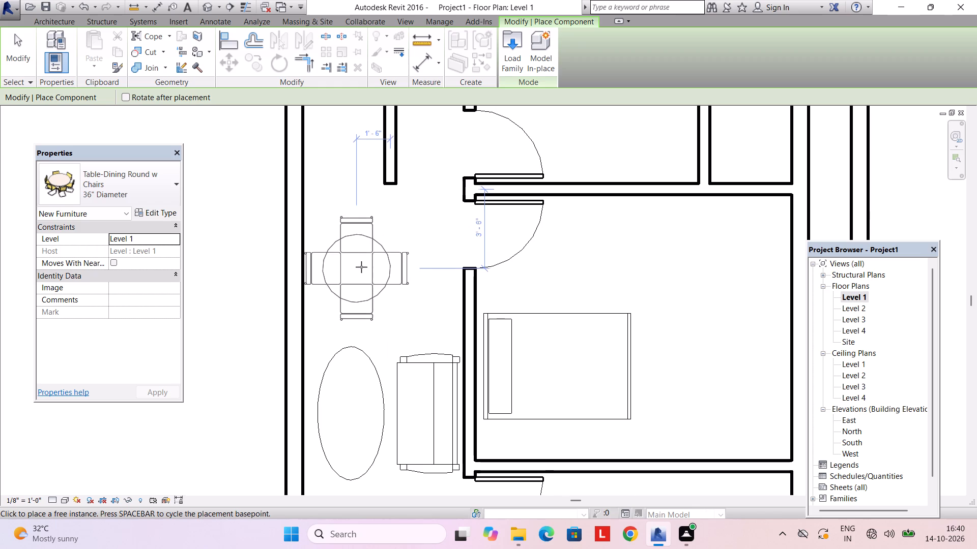
scroll(365, 278, down, 1)
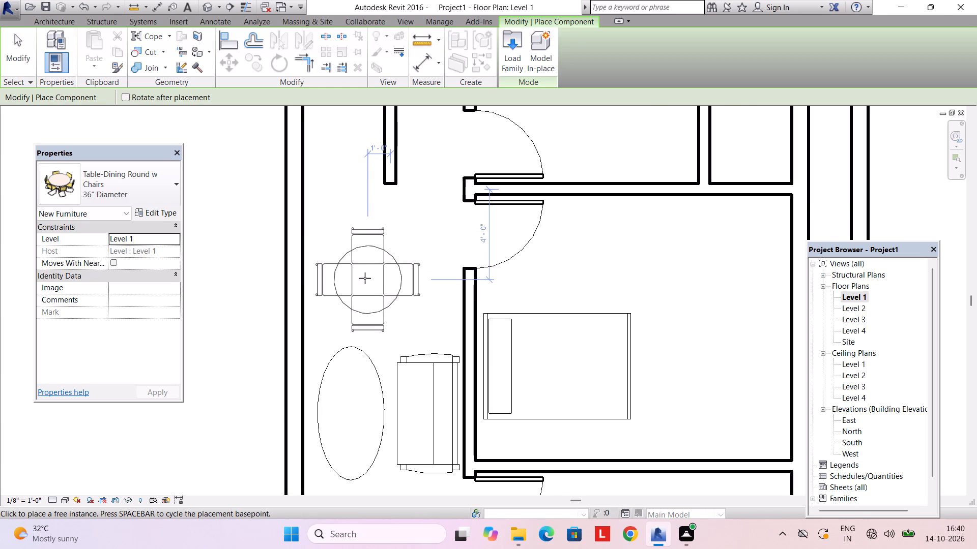
scroll(365, 278, down, 3)
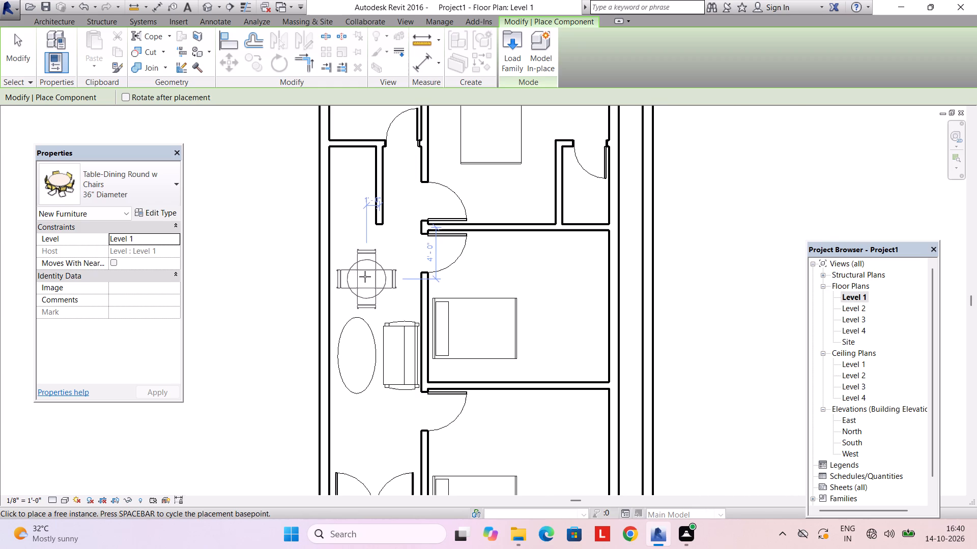
click(365, 277)
scroll(383, 287, down, 3)
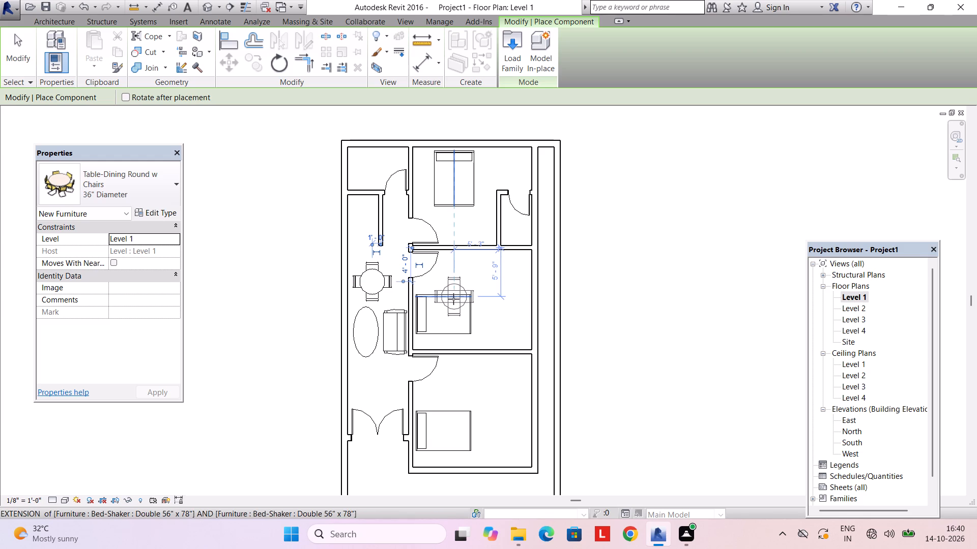
scroll(450, 294, down, 2)
middle_drag(440, 306, 434, 294)
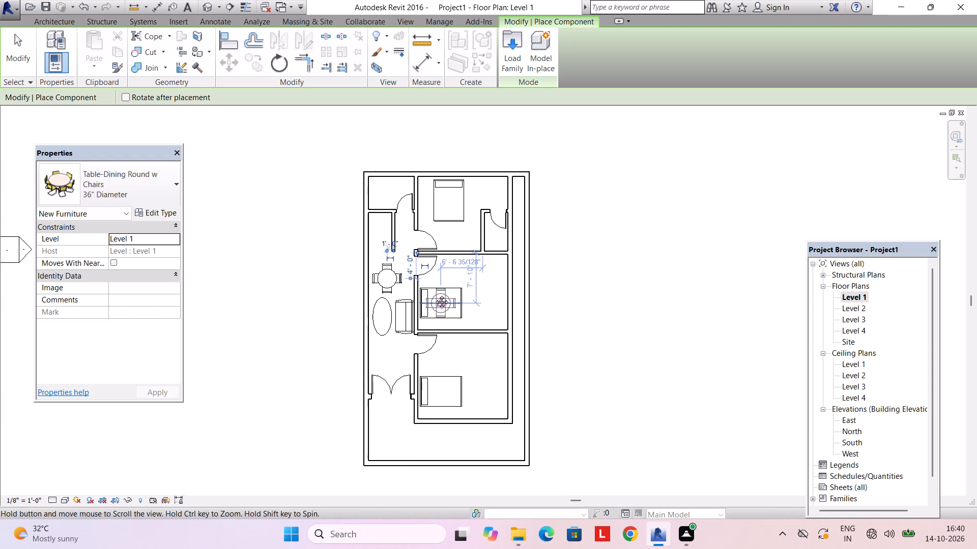
middle_drag(434, 294, 427, 267)
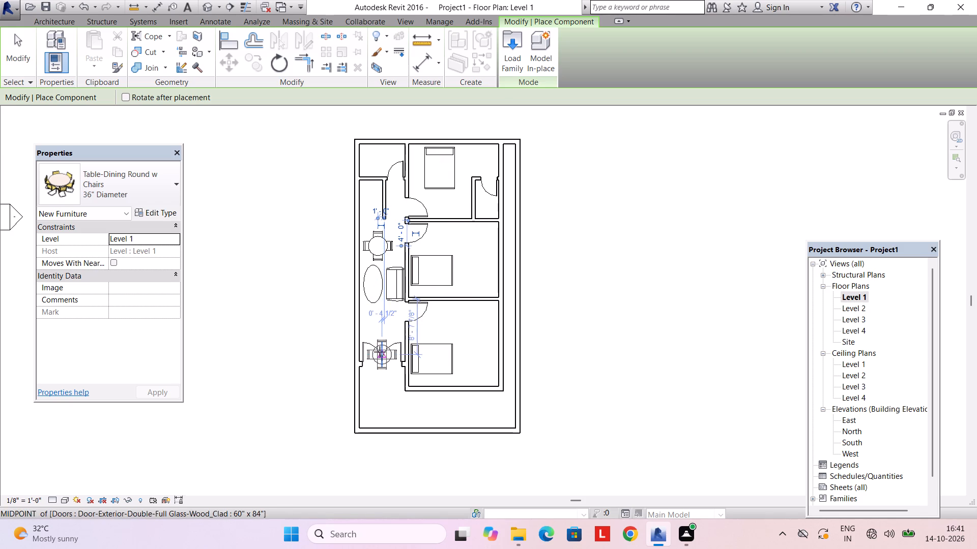
scroll(378, 350, up, 1)
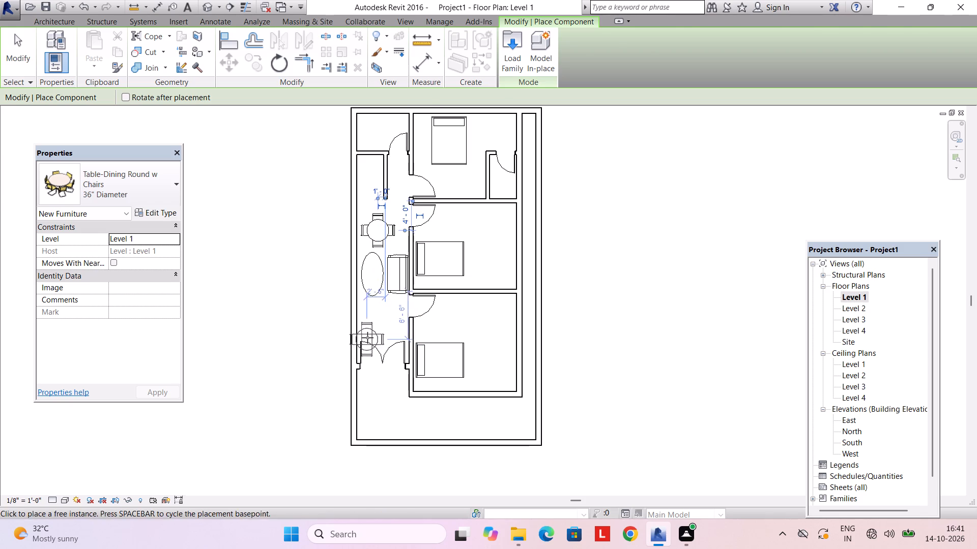
key(Escape)
key(Escape)
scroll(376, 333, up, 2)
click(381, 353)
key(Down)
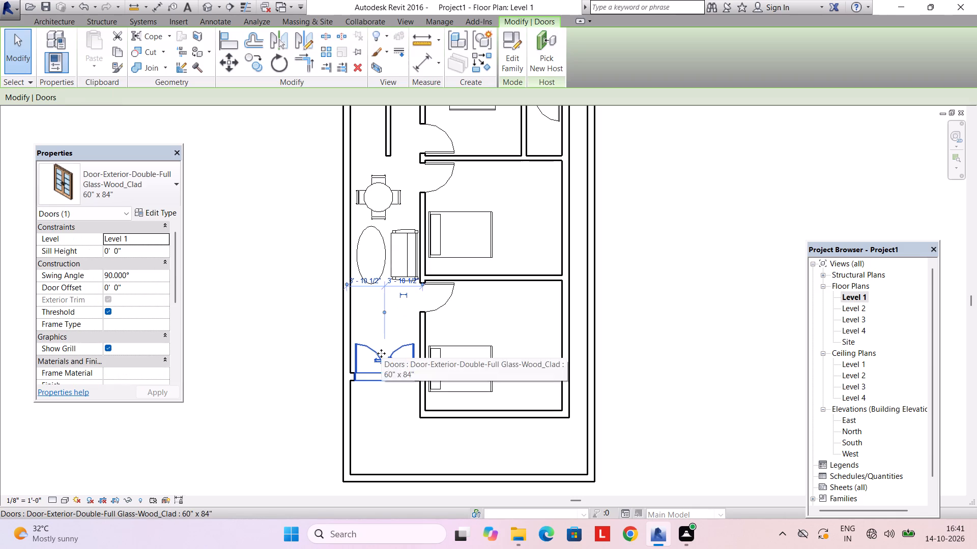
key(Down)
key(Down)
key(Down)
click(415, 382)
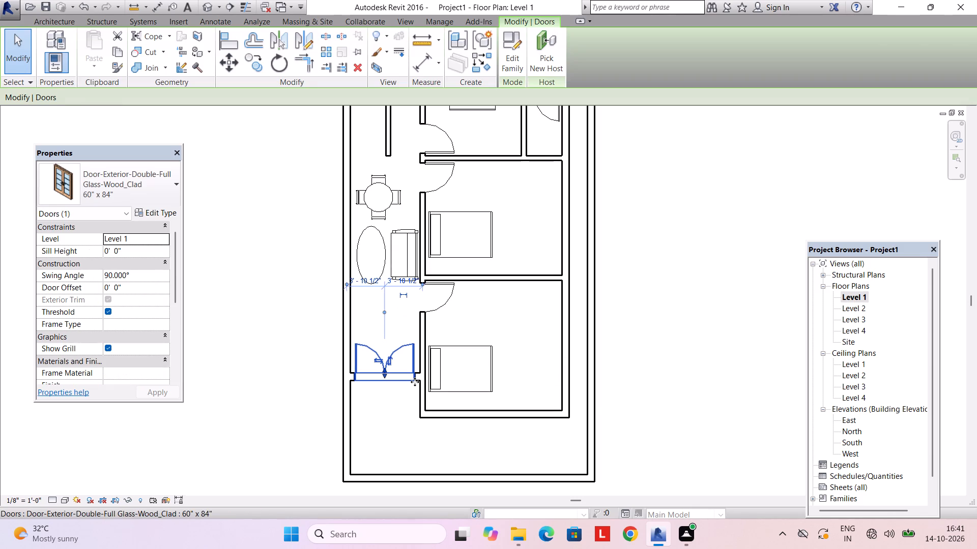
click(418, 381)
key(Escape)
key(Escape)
Move the 9" wall holding the double entrance door south until it lines up with the south bedroom's south wall.
scroll(367, 388, up, 2)
key(Escape)
click(347, 376)
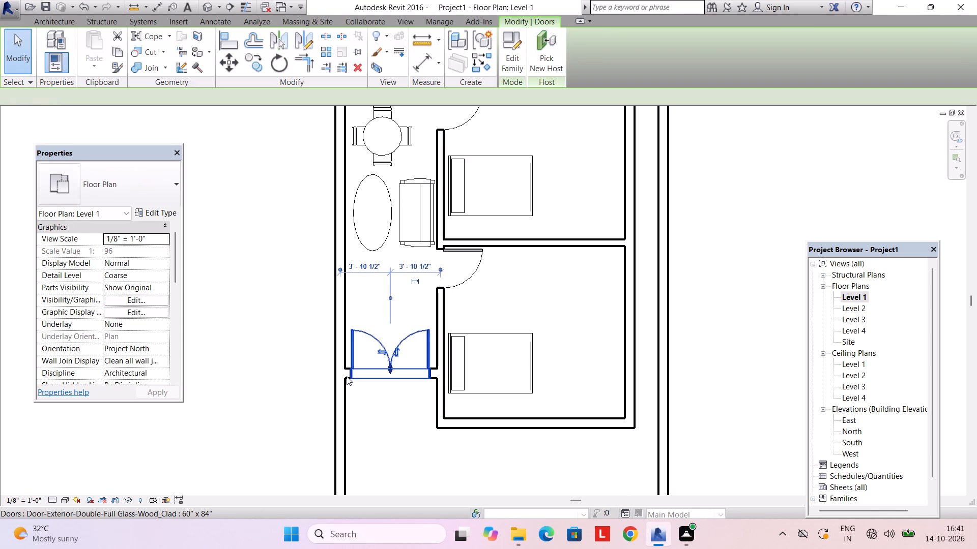
key(Escape)
key(Escape)
scroll(348, 379, up, 3)
key(Escape)
key(Escape)
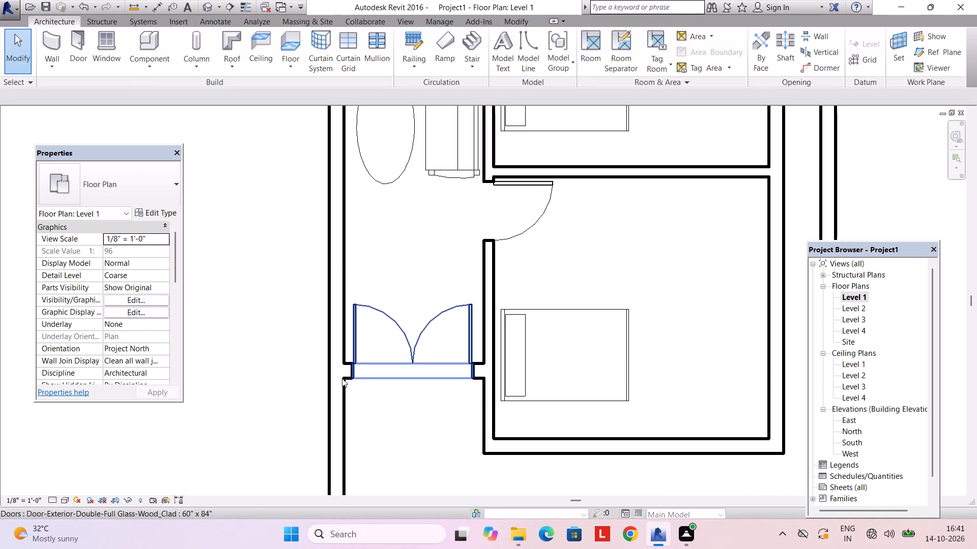
click(340, 365)
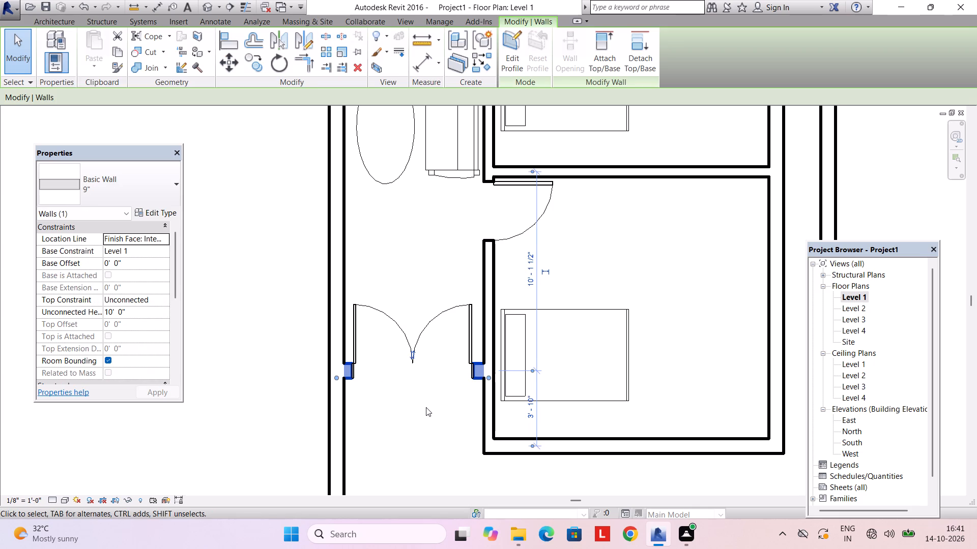
key(Down)
key(Down)
key(Down)
key(Down)
key(Down)
key(Down)
key(Down)
key(Down)
key(Down)
key(Down)
key(Down)
key(Down)
key(Down)
key(Down)
key(Down)
key(Down)
key(Down)
key(Down)
key(Down)
key(Down)
key(Down)
key(Down)
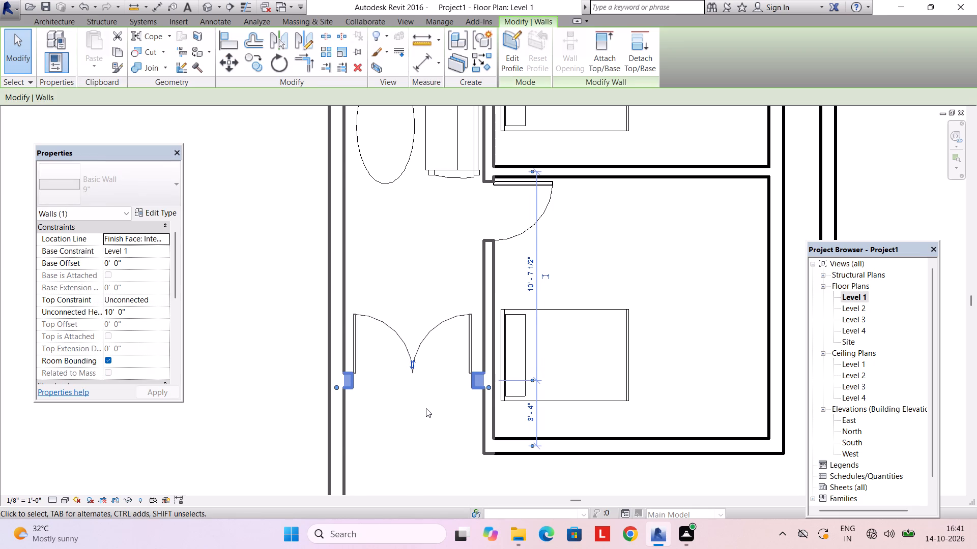
key(Down)
key(Escape)
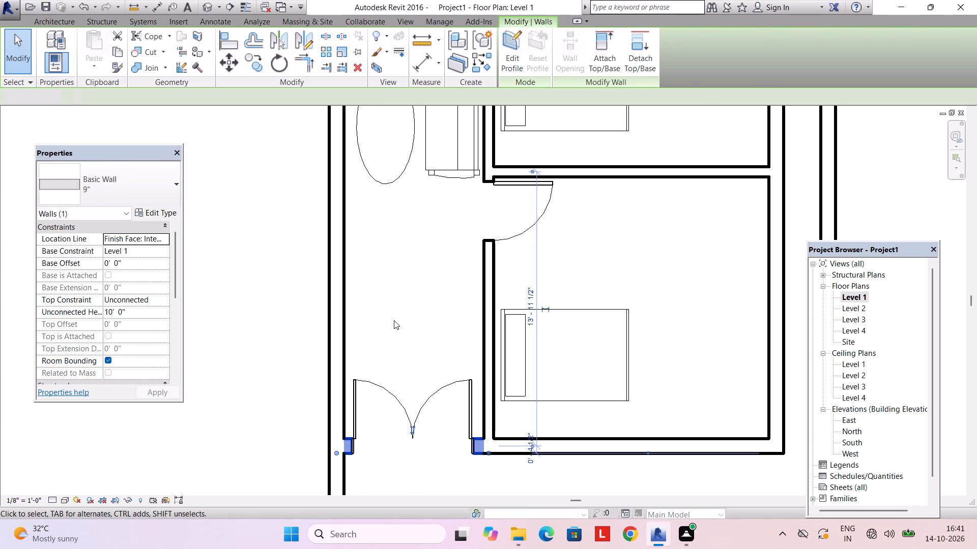
Move the hall sofa south along the east partition, between the south bedroom's door and the double entrance door, close against the wall.
scroll(404, 303, down, 1)
middle_drag(404, 309, 378, 376)
click(423, 258)
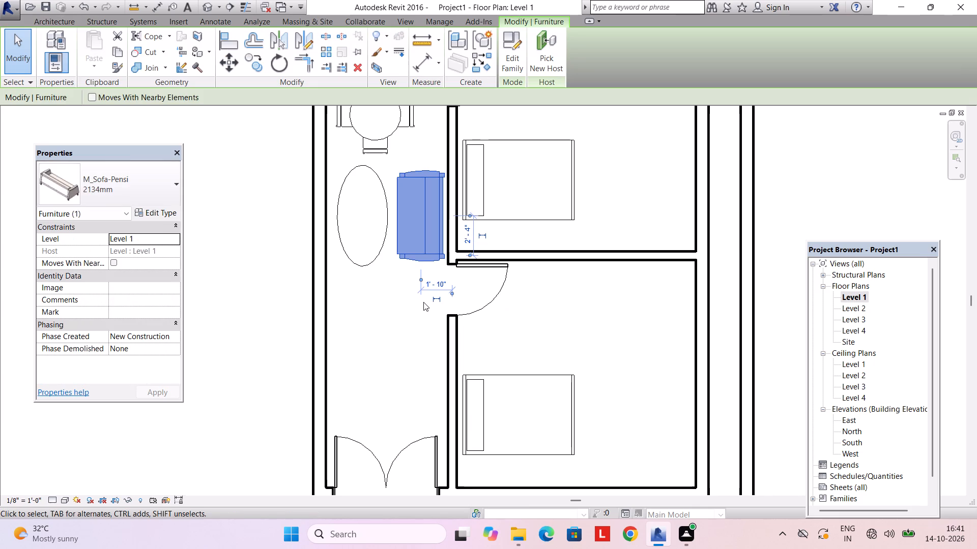
key(Down)
key(Down)
key(Down)
key(Down)
key(Down)
key(Down)
key(Down)
key(Down)
key(Down)
key(Down)
key(Down)
key(Down)
key(Down)
key(Down)
key(Down)
key(Down)
key(Down)
key(Down)
key(Down)
key(Down)
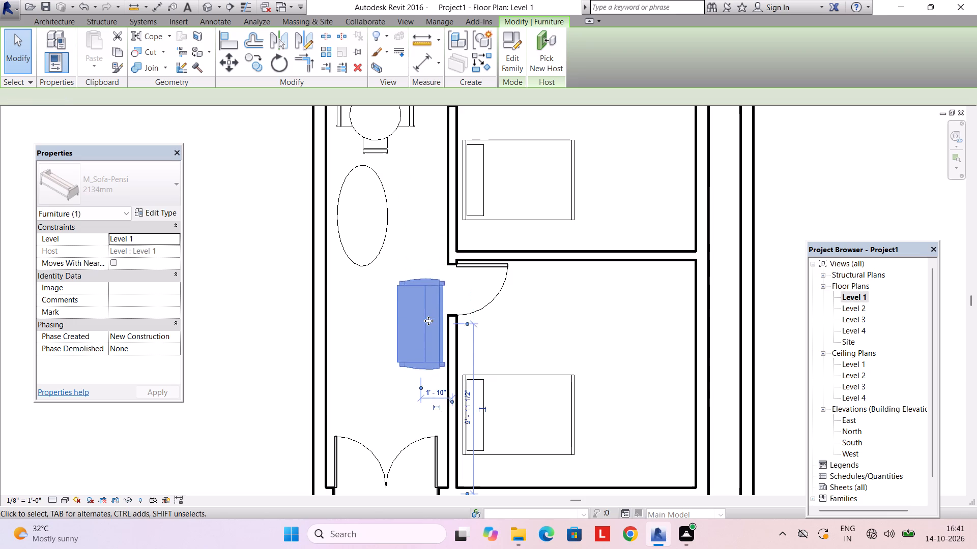
key(Down)
key(Down)
scroll(428, 321, up, 2)
key(Down)
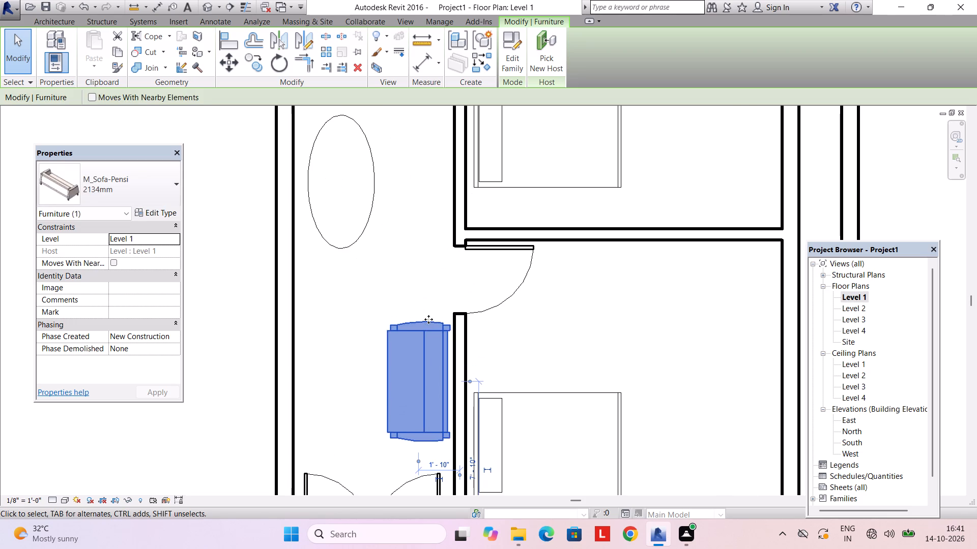
key(Right)
key(Down)
key(Down)
key(Down)
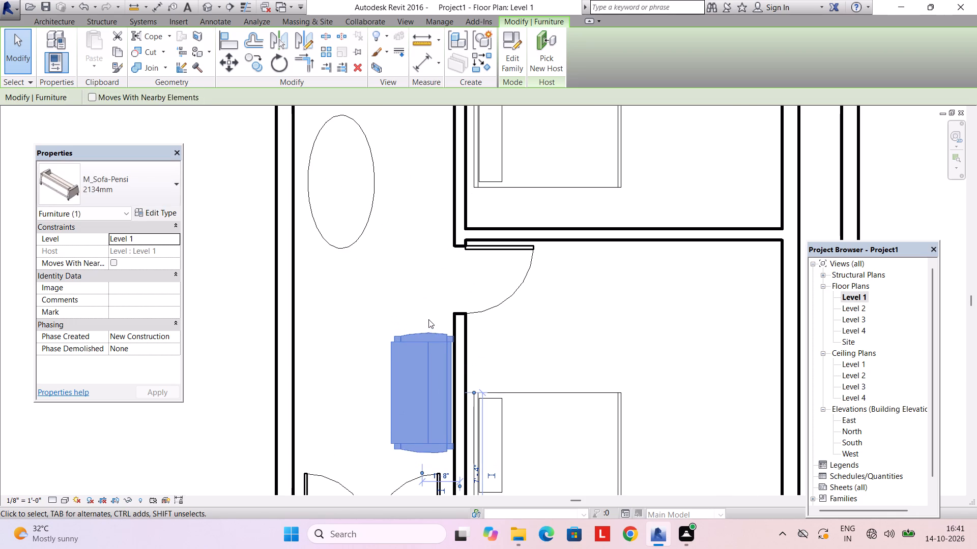
key(Up)
key(Up)
key(Up)
key(Up)
key(Escape)
Move the elliptical table beside the relocated sofa, centred 3' 0" from the west wall and 6' 6" south of the partition between the two southern bedrooms.
click(360, 227)
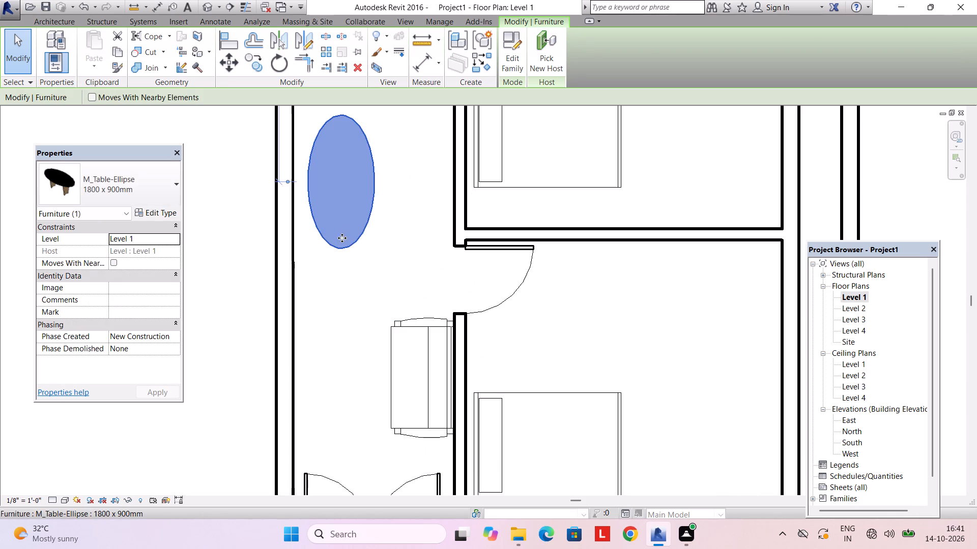
key(Down)
key(Down)
key(Down)
key(Down)
key(Down)
key(Down)
key(Down)
key(Down)
key(Down)
key(Down)
key(Down)
key(Down)
key(Down)
key(Down)
key(Down)
key(Down)
key(Down)
key(Down)
key(Down)
key(Down)
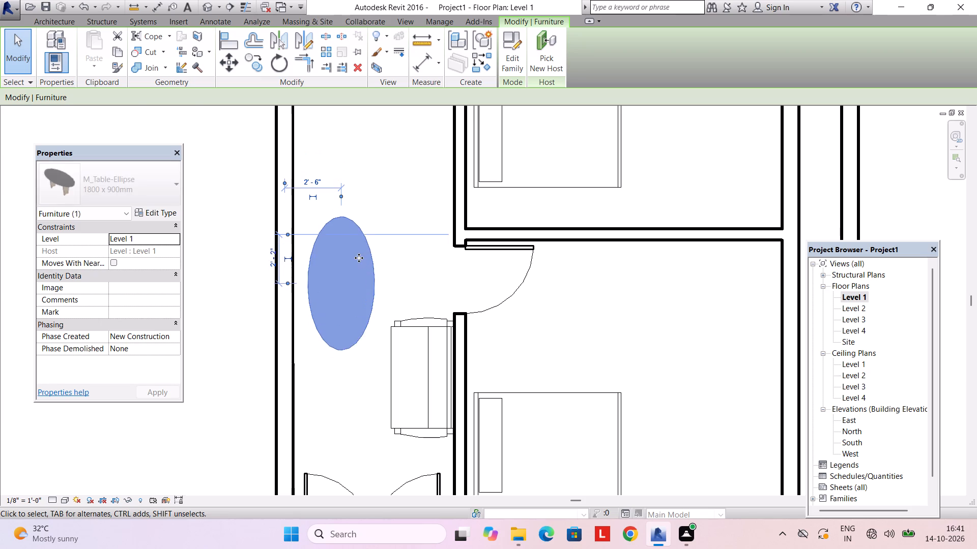
key(Down)
key(Down)
key(Down)
key(Down)
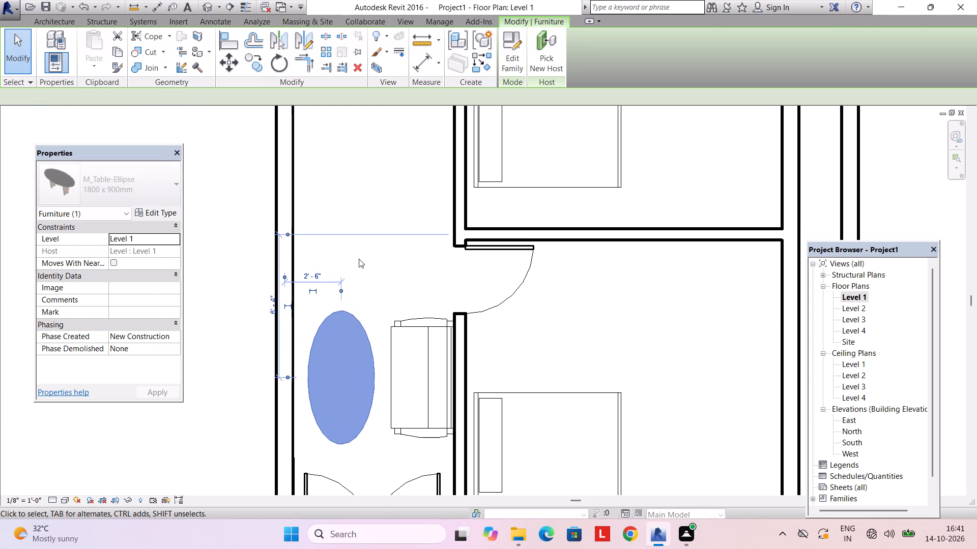
key(Right)
key(Right)
key(Right)
key(Down)
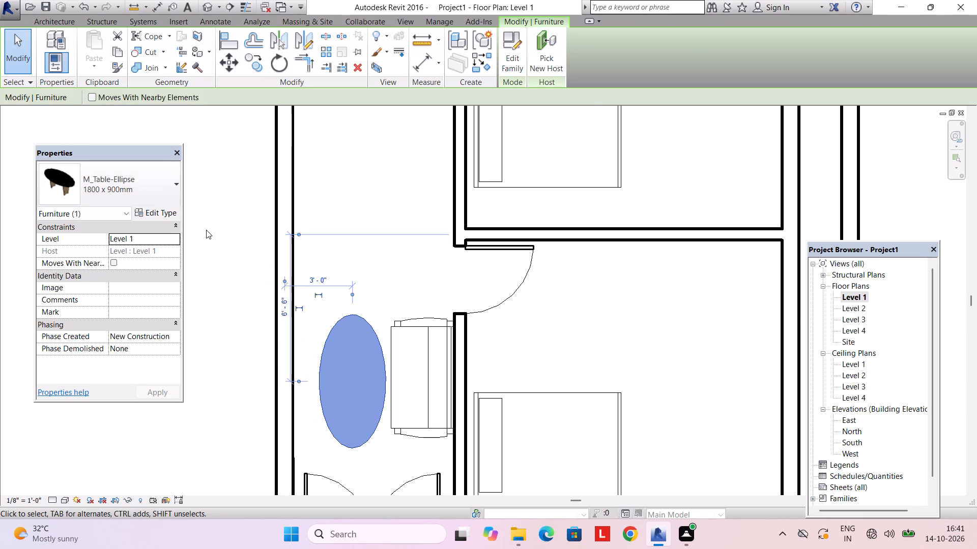
Set the elliptical table type's length to 2' and its half width to 1'.
click(170, 214)
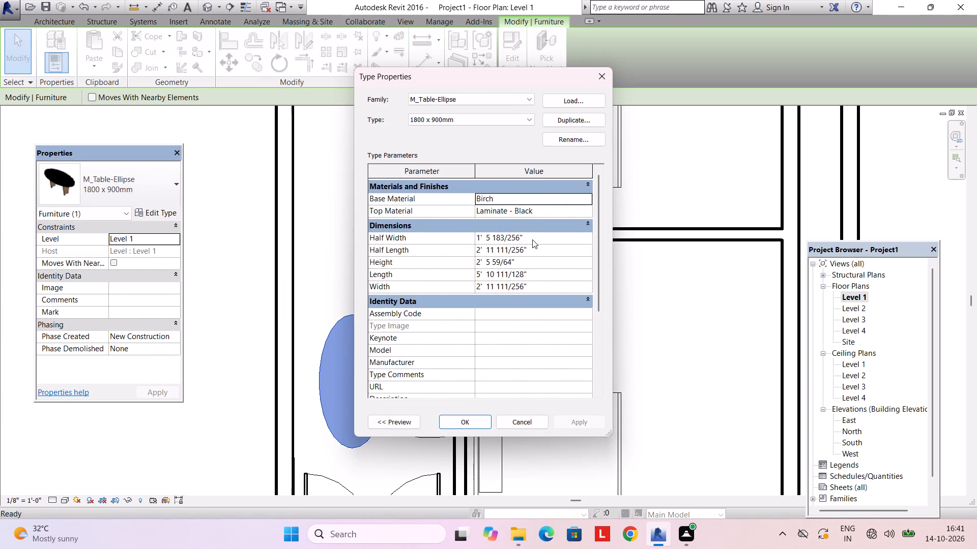
click(532, 274)
drag(532, 274, 463, 269)
text(2')
key(Return)
key(Return)
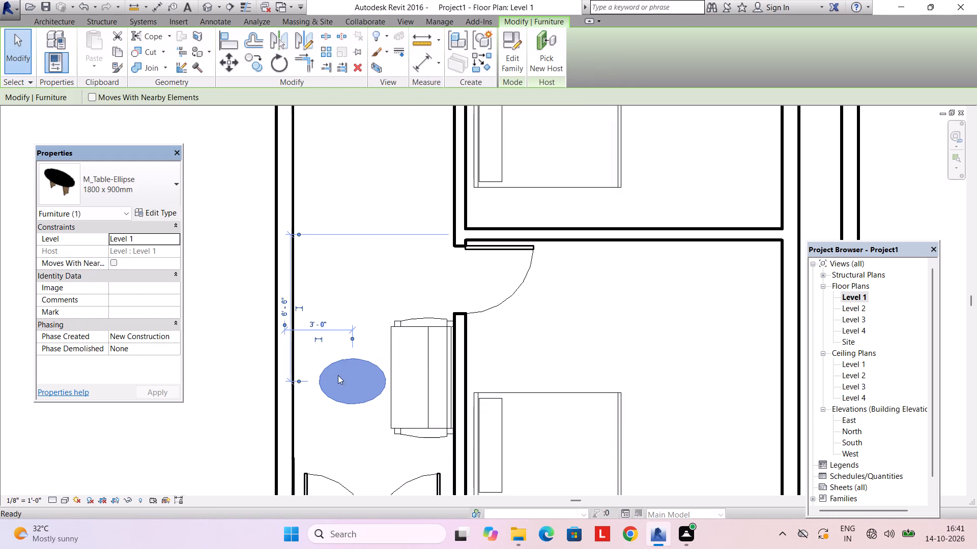
click(163, 207)
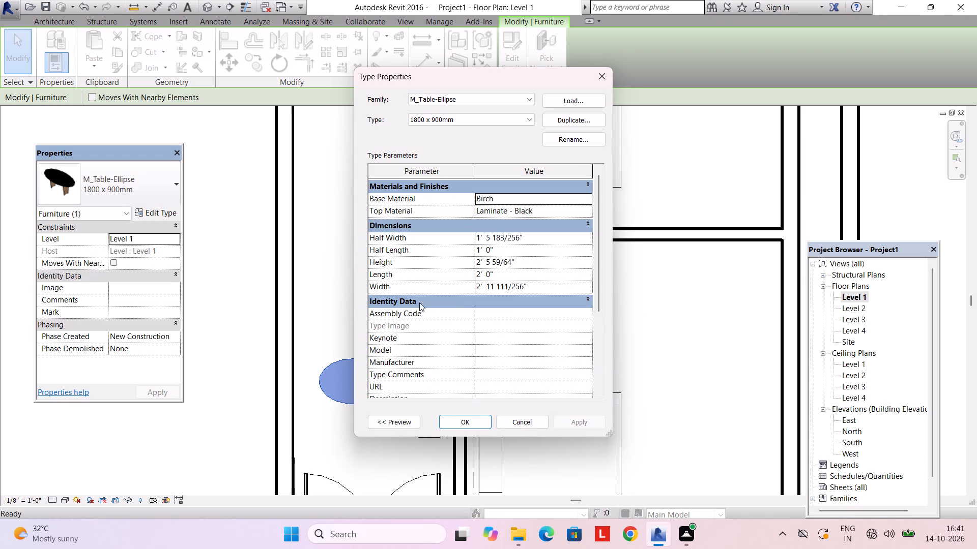
click(532, 235)
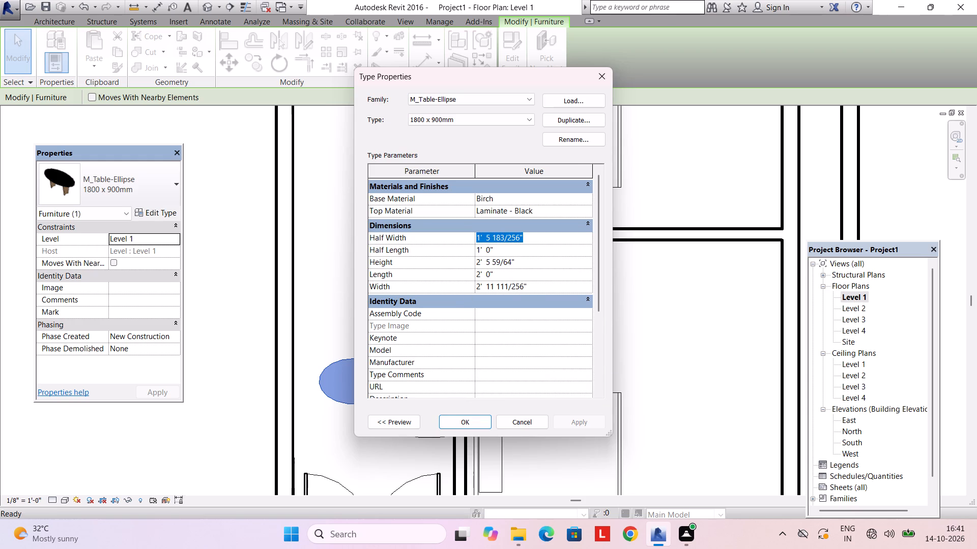
text(1')
key(Return)
key(Return)
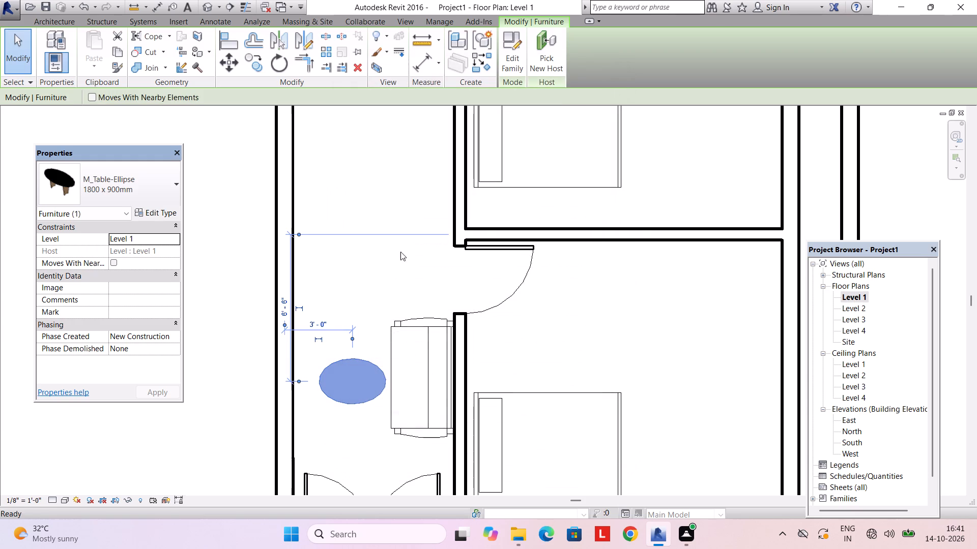
Set the elliptical table type's height to 2'.
click(173, 213)
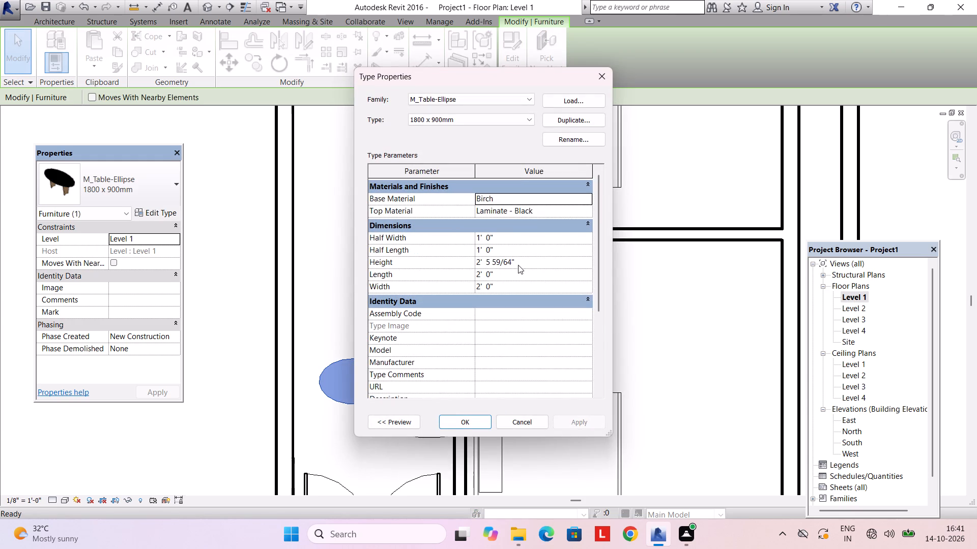
click(520, 262)
click(509, 274)
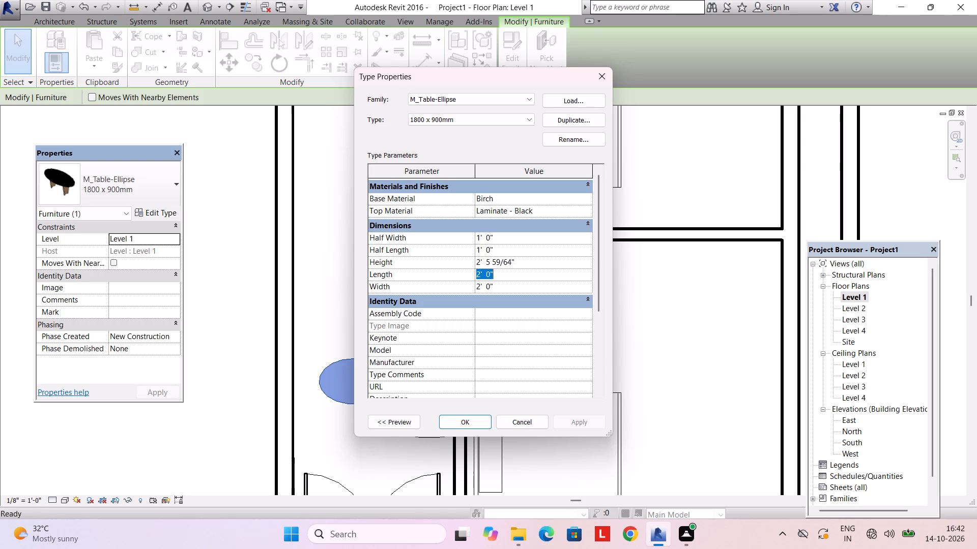
click(522, 260)
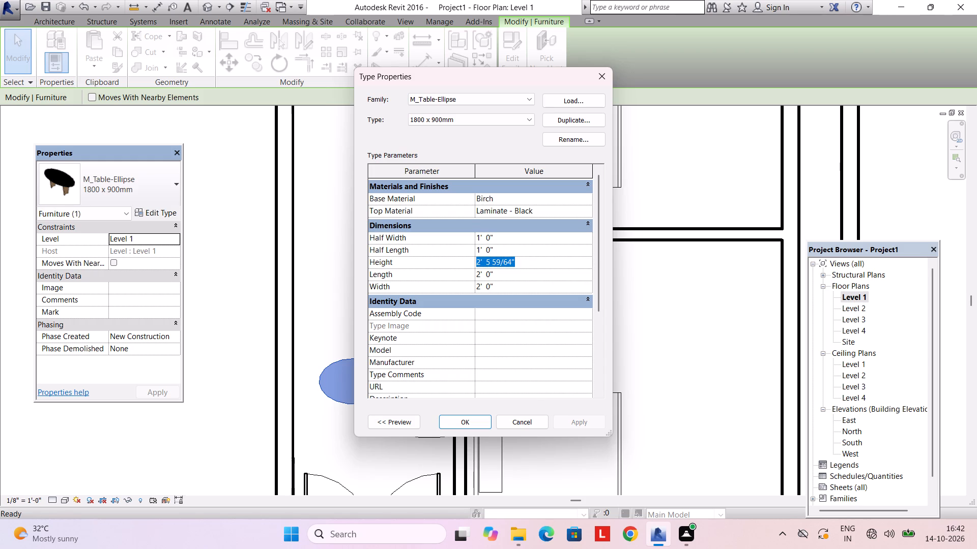
text(2')
key(Return)
key(Return)
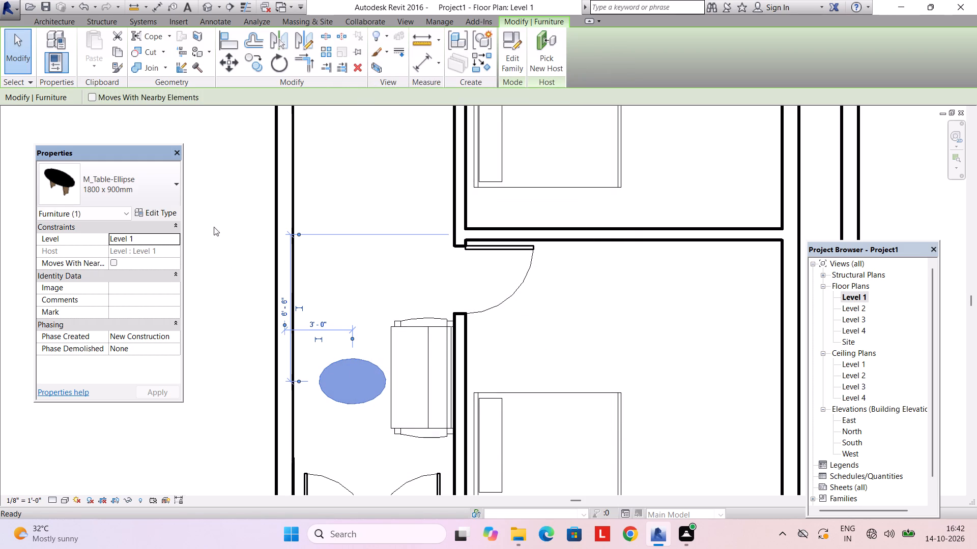
Rotate the elliptical table 90° so its longer axis runs north-south, parallel to the sofa.
key(space)
key(space)
key(space)
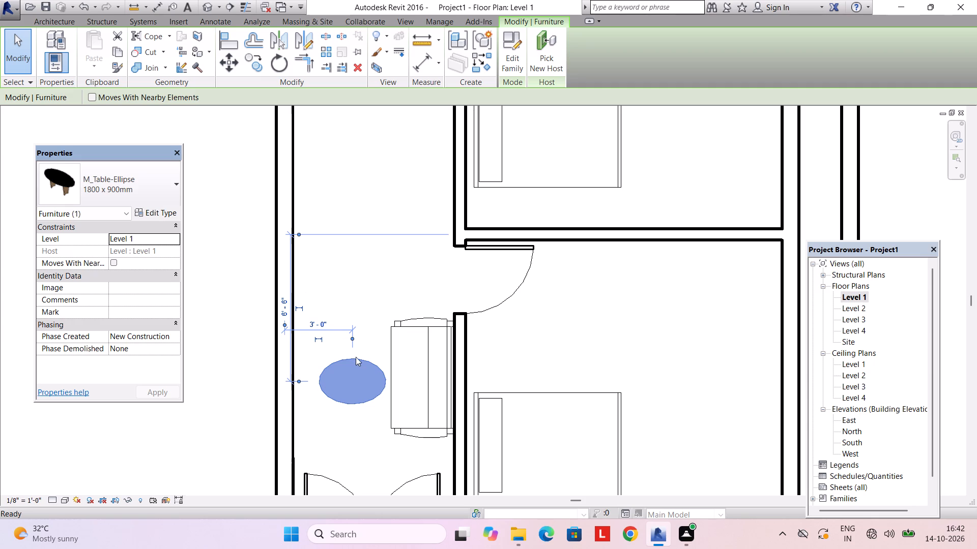
key(Escape)
key(Escape)
click(356, 358)
key(space)
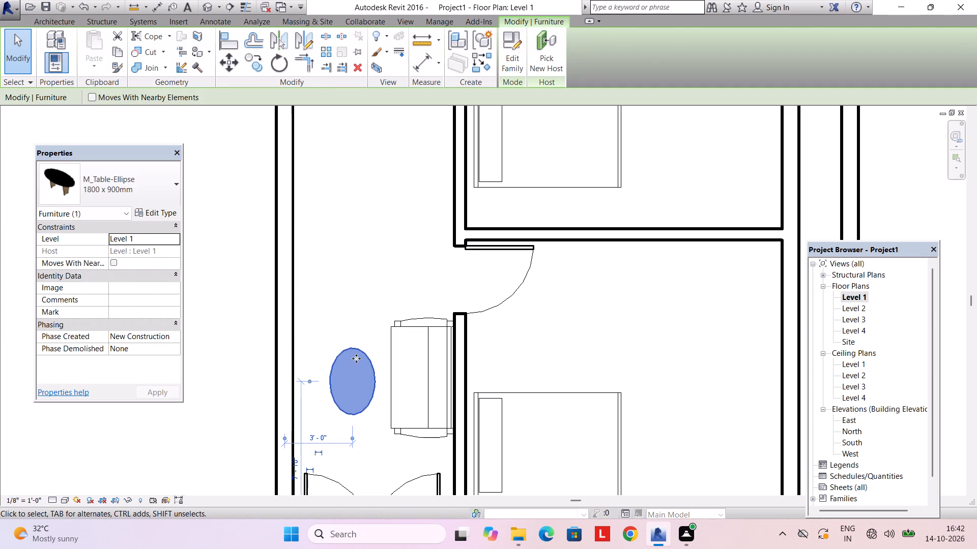
key(Escape)
Nudge the elliptical table so it is centred 3' 2" from the west wall and 7' 6" north of the entrance wall.
click(363, 360)
key(Right)
key(Right)
key(Right)
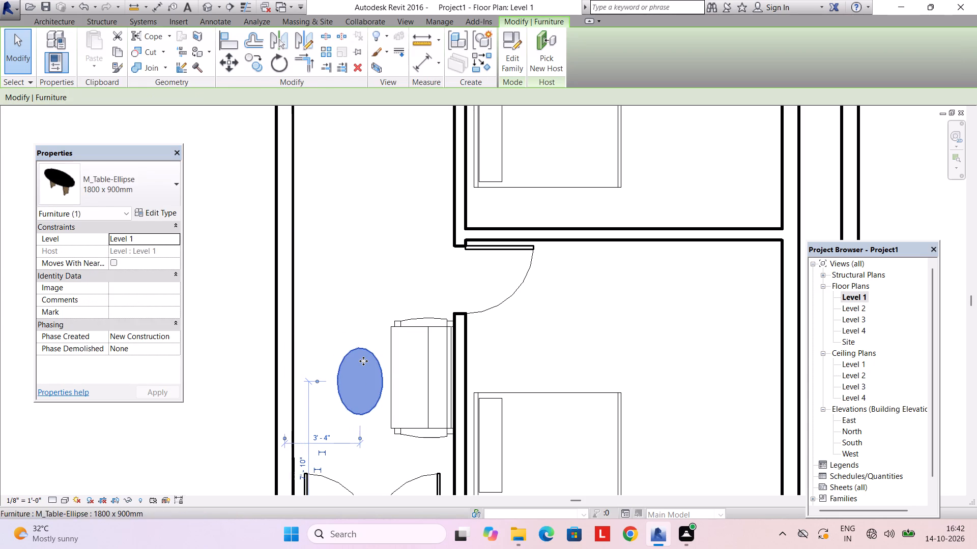
key(Down)
key(Left)
key(Left)
key(Down)
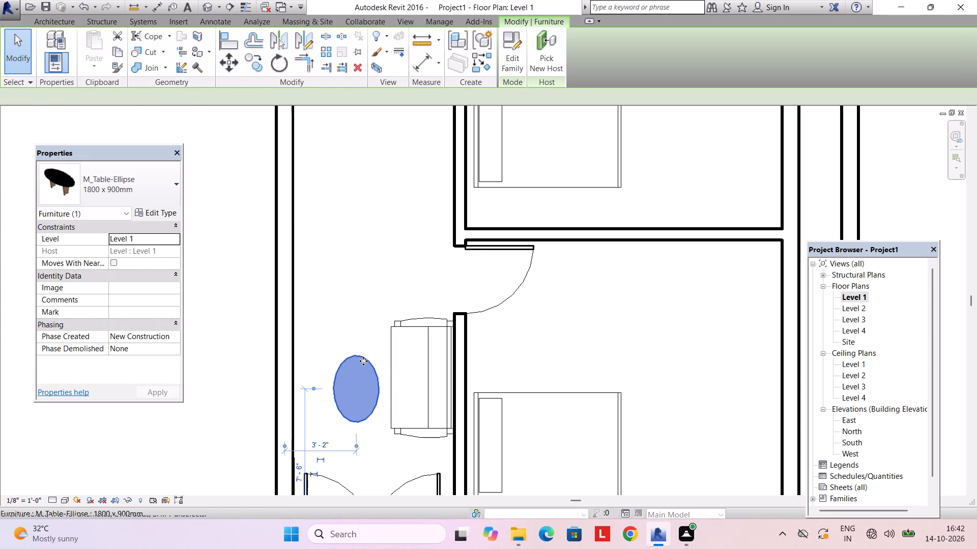
key(Escape)
Examine the hall sofa's type properties.
scroll(383, 346, up, 2)
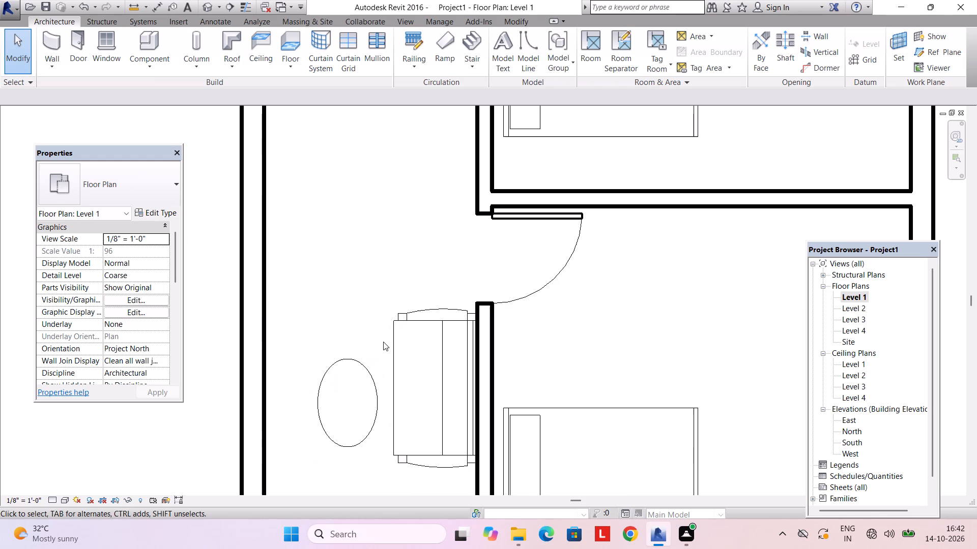
scroll(387, 340, up, 2)
click(414, 314)
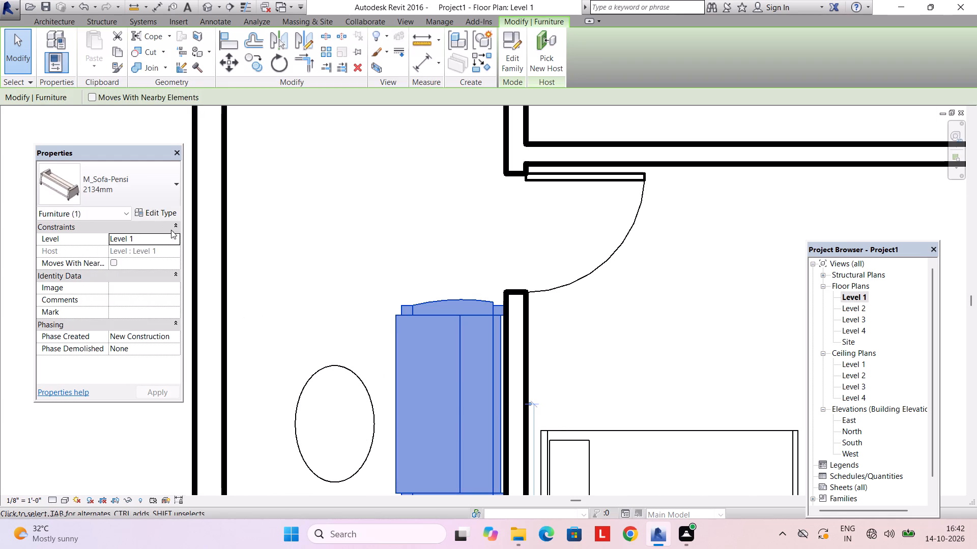
click(168, 217)
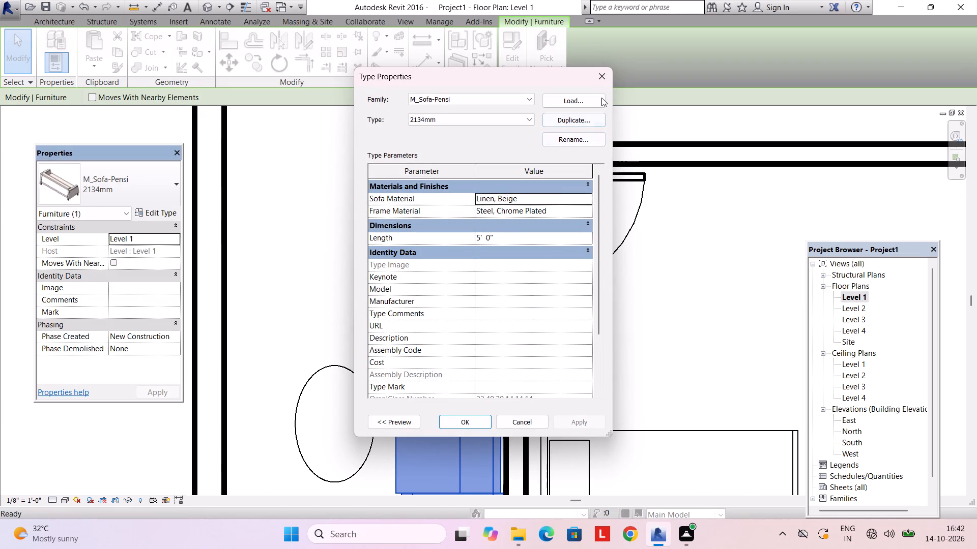
click(595, 82)
scroll(477, 259, down, 1)
key(Escape)
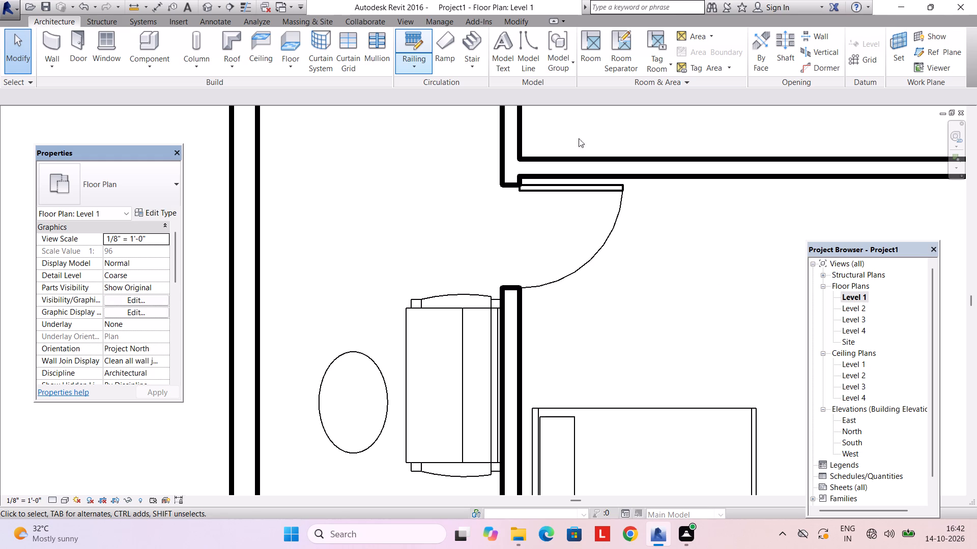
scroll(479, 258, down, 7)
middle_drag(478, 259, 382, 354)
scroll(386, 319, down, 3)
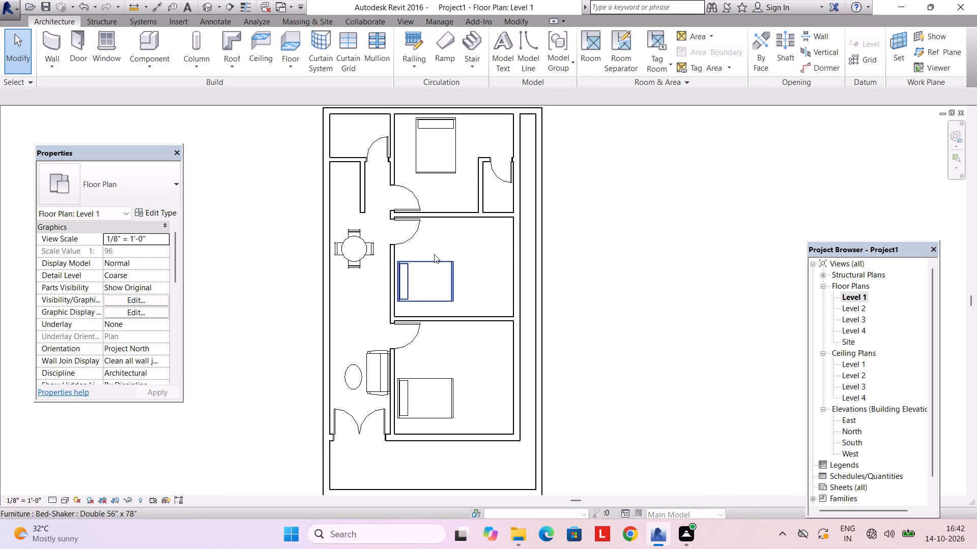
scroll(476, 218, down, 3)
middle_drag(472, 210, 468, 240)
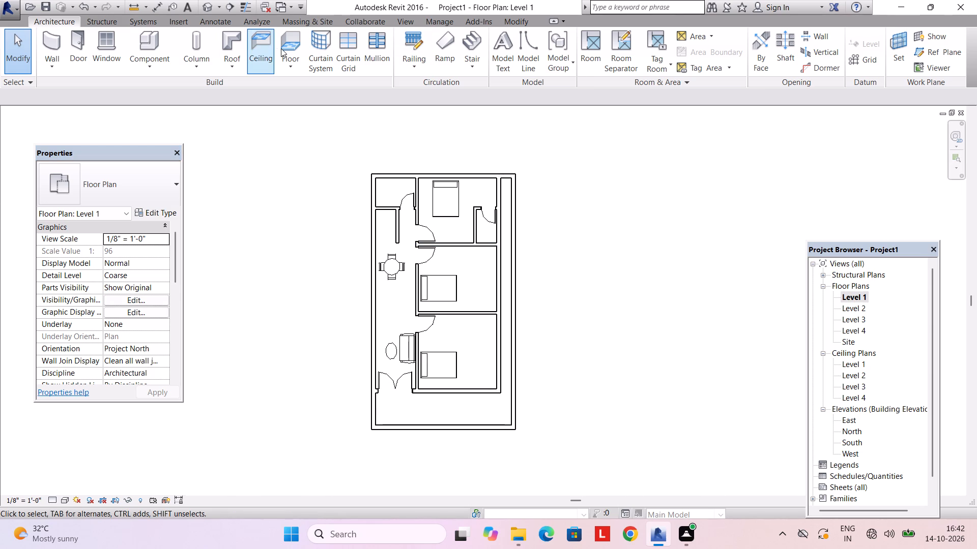
Start a floor on Level 1 and duplicate the Generic - 12" floor type as 6".
click(280, 49)
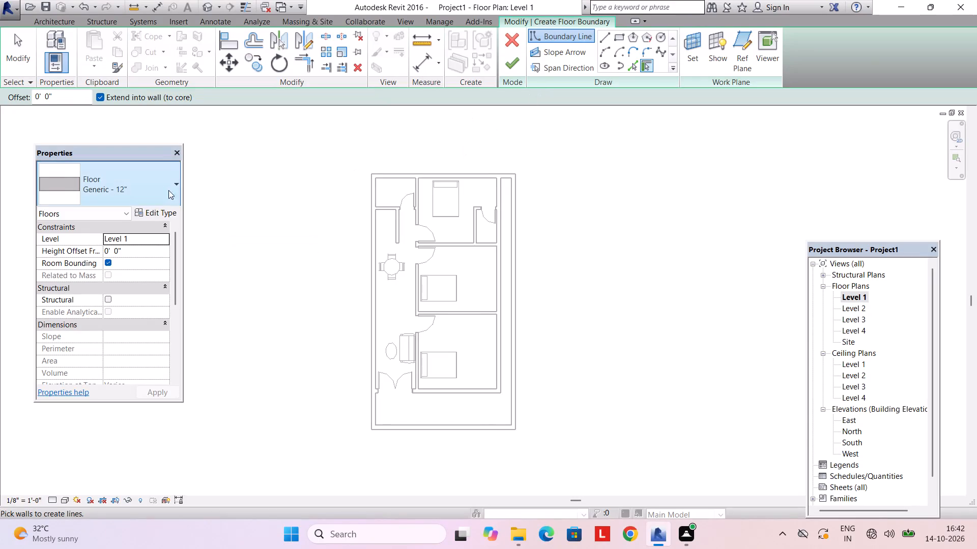
click(163, 187)
click(150, 199)
click(162, 212)
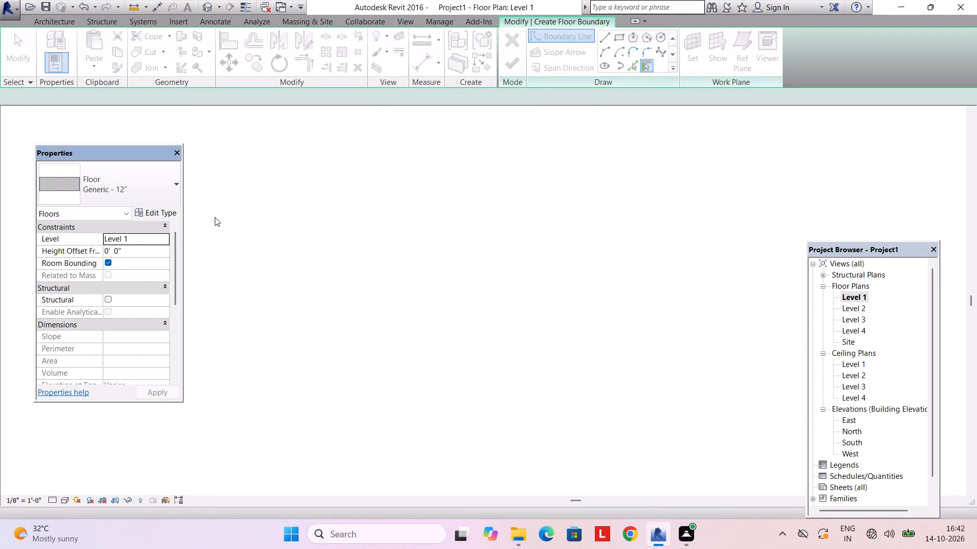
click(564, 124)
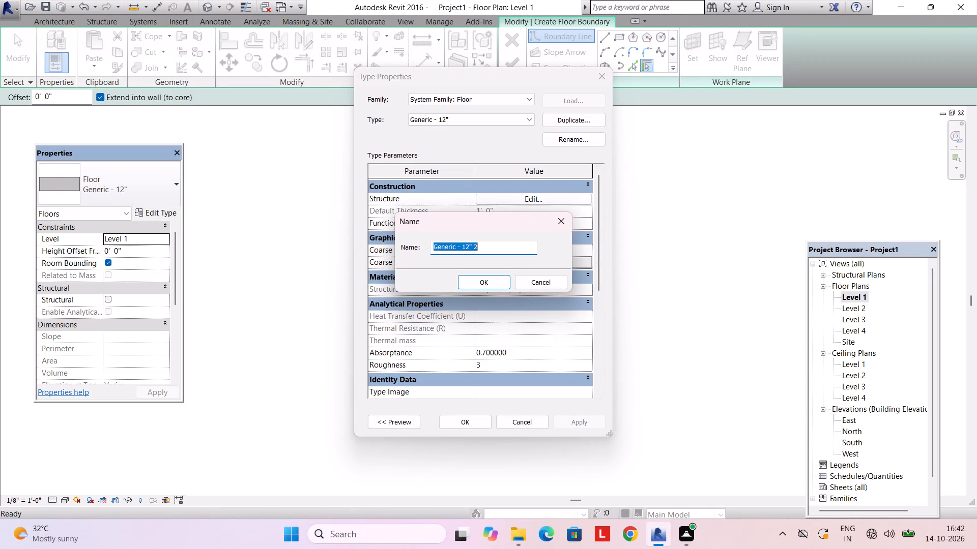
text(6")
key(Return)
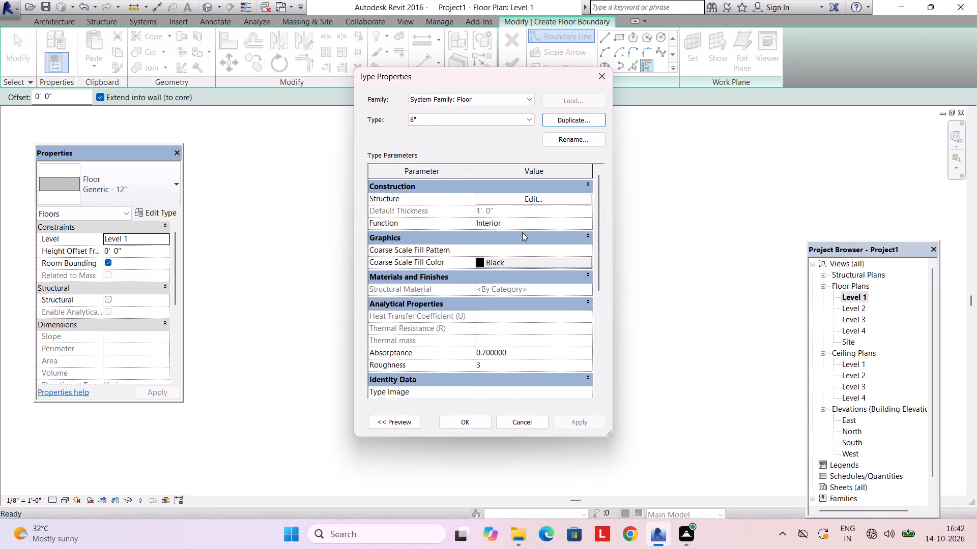
Set the 6" floor type's structure layer thickness to 6".
click(504, 196)
click(487, 203)
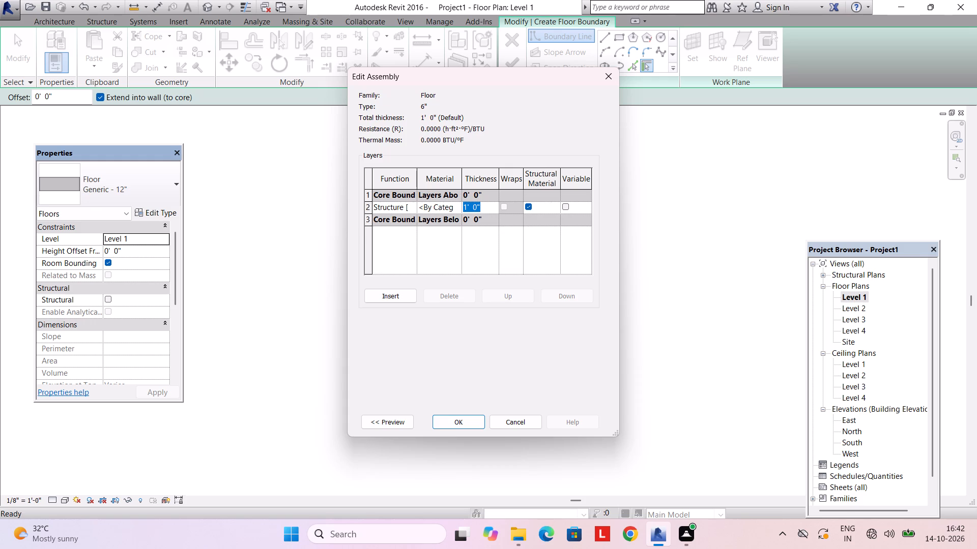
text(6")
key(Return)
click(460, 424)
click(476, 421)
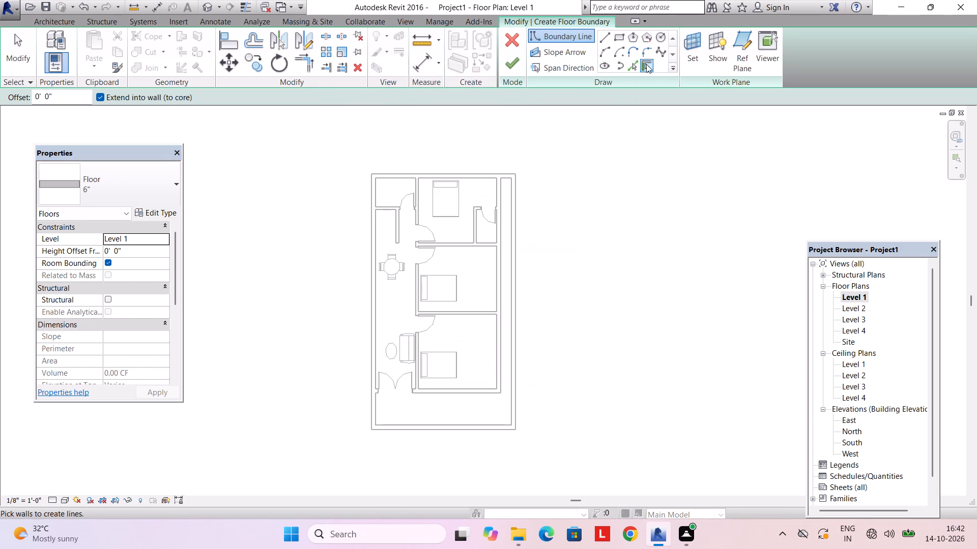
Create the Level 1 floor with a rectangular boundary along the inner faces of the outer plot walls, about 44' 3" long.
click(617, 44)
scroll(379, 189, up, 2)
click(374, 177)
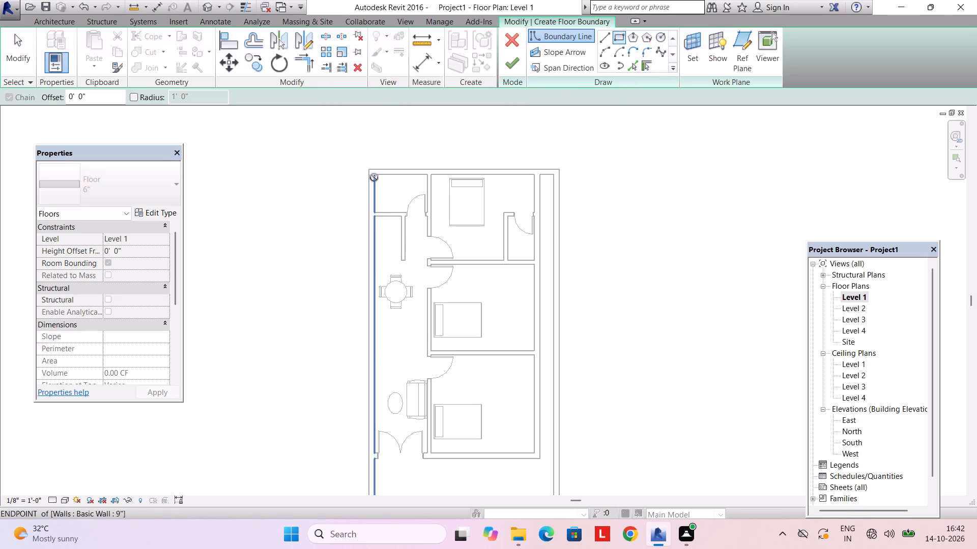
middle_drag(428, 292, 418, 200)
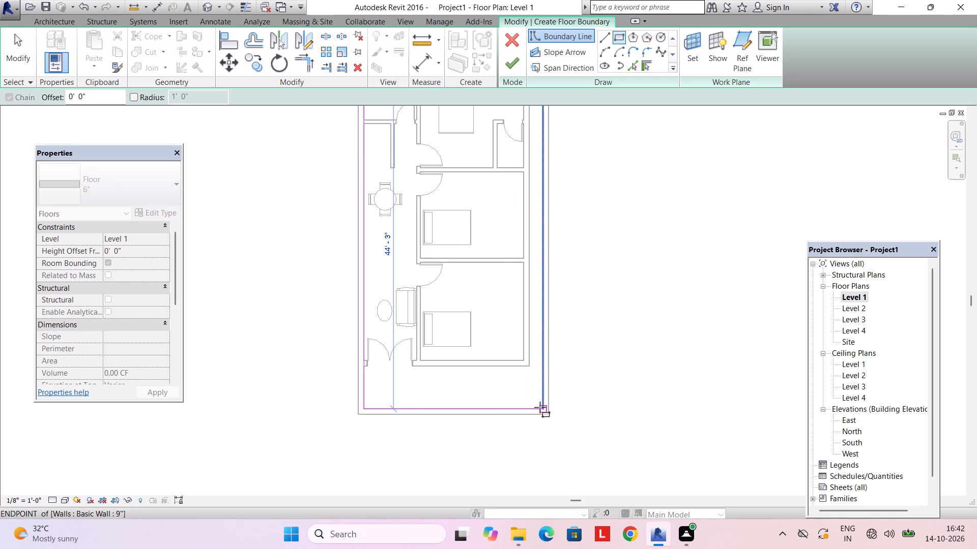
click(540, 407)
click(511, 68)
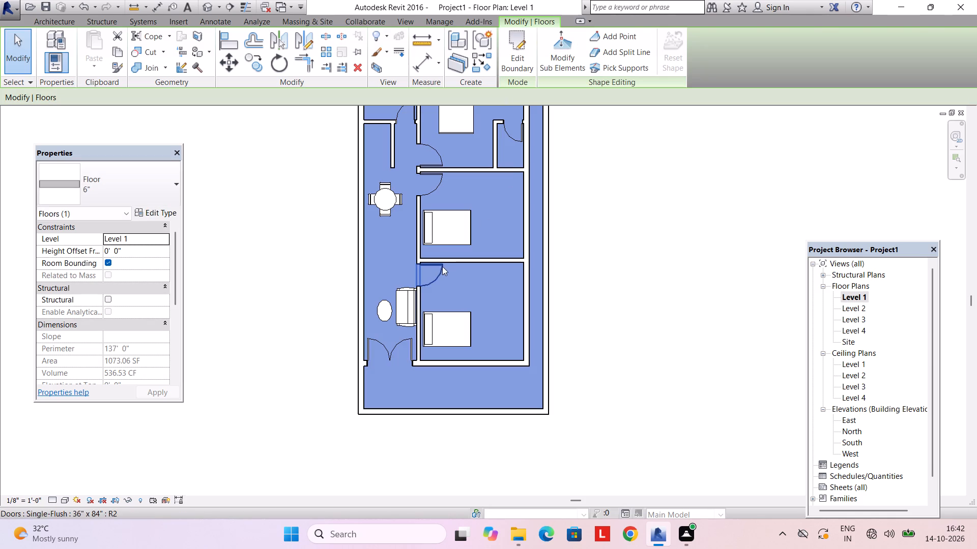
key(Escape)
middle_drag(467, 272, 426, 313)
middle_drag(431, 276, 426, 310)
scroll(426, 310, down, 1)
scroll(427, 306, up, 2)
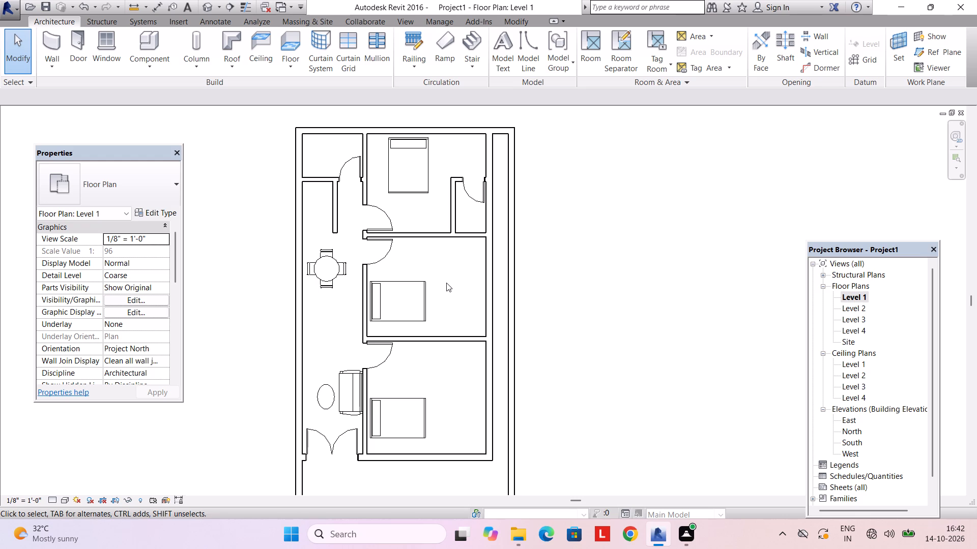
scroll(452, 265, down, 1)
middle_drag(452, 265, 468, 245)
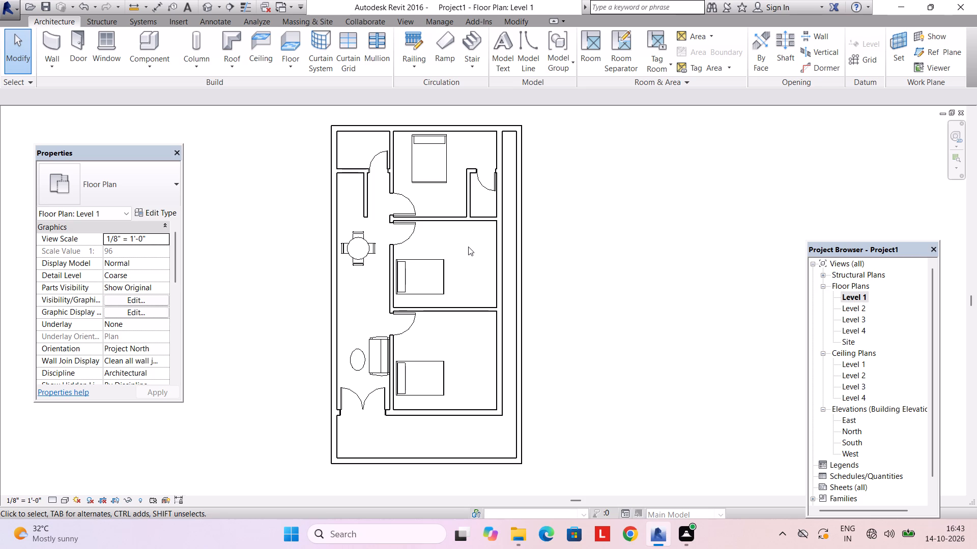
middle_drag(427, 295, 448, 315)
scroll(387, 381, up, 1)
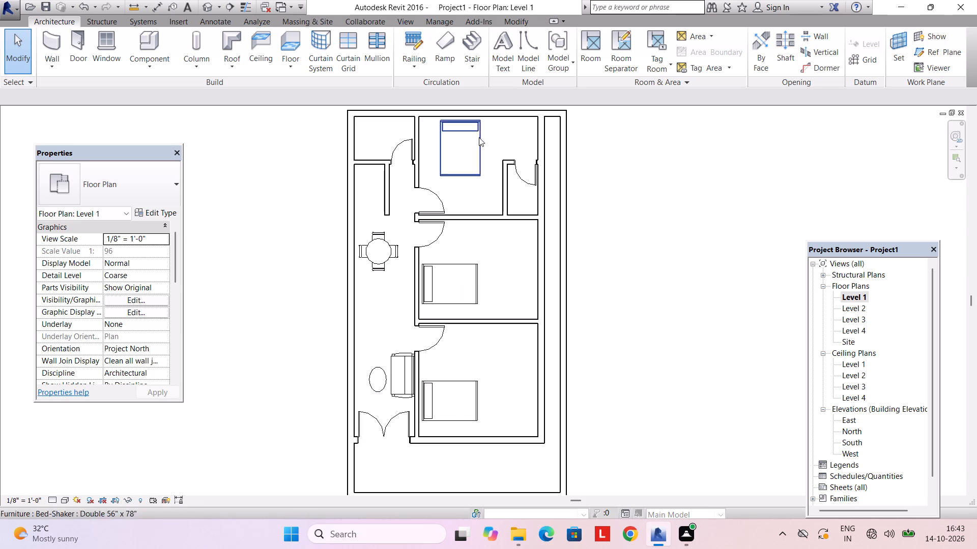
Open the default 3D view and set its visual style to Realistic.
click(395, 23)
click(365, 41)
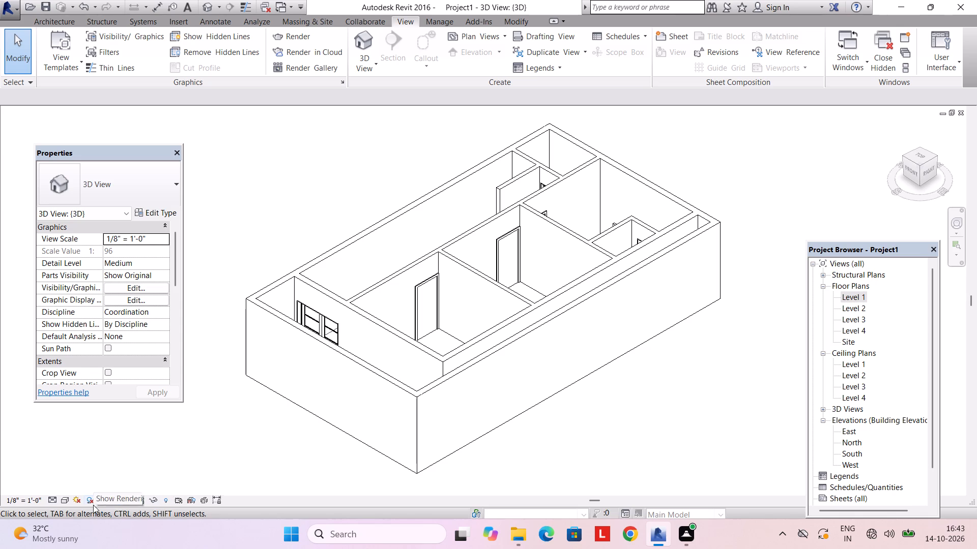
click(67, 501)
click(84, 479)
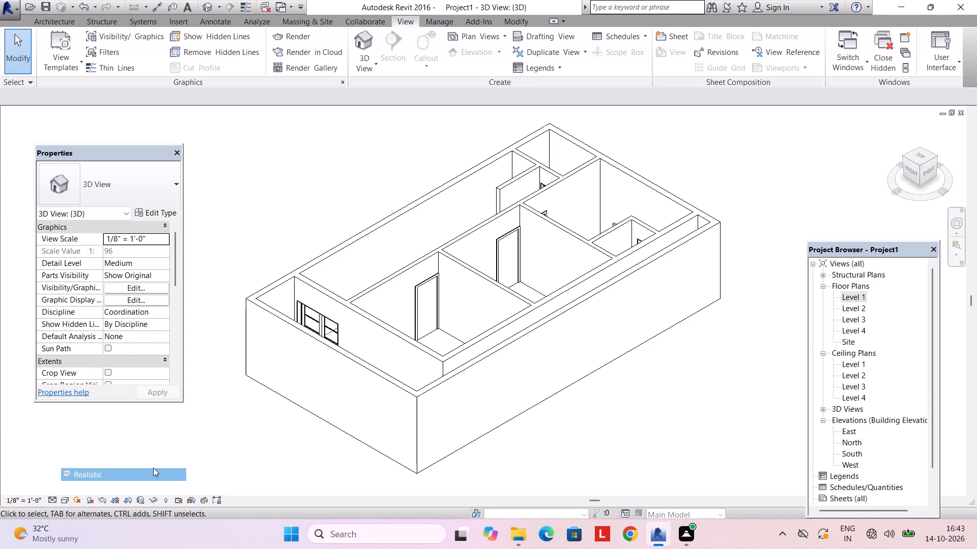
Set the unconnected height of the east and south outer plot walls to 5'.
scroll(321, 420, up, 1)
shift+middle_drag(321, 420, 322, 426)
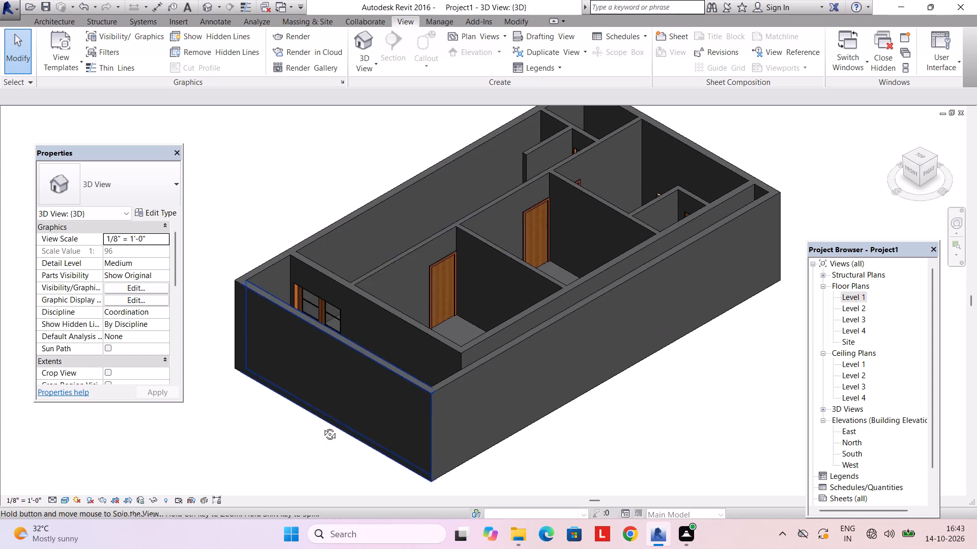
shift+middle_drag(322, 426, 440, 503)
scroll(465, 444, down, 3)
shift+middle_drag(485, 422, 441, 478)
scroll(544, 416, up, 1)
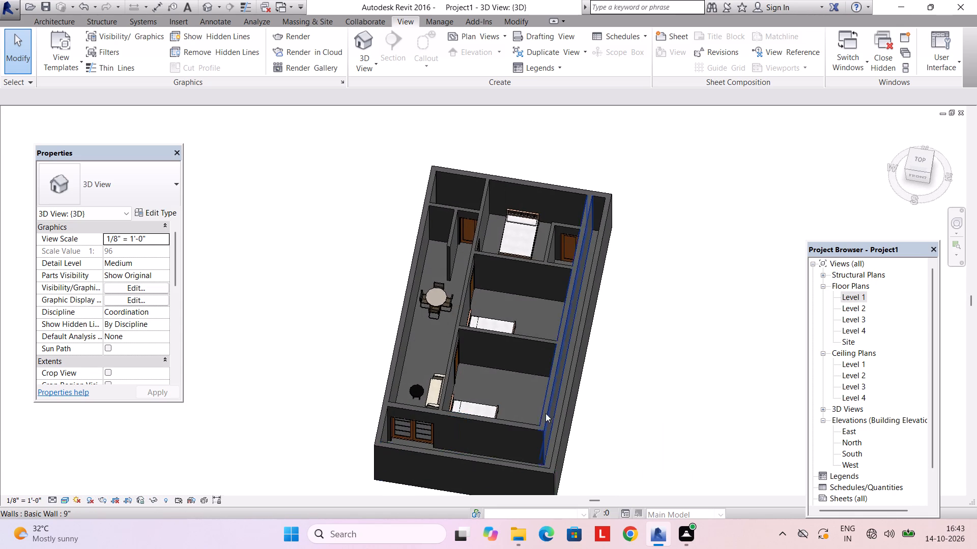
scroll(545, 413, up, 3)
middle_drag(552, 411, 440, 239)
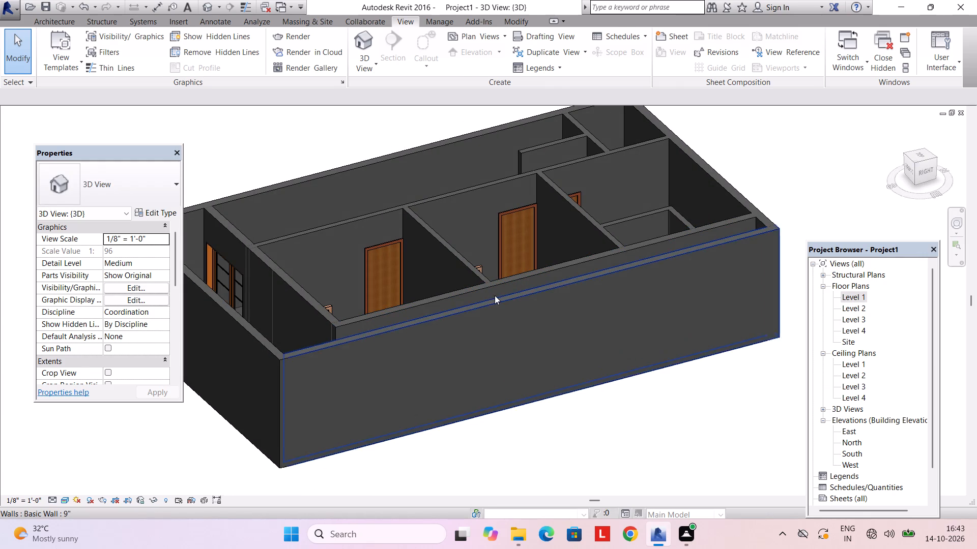
click(495, 295)
middle_drag(436, 349, 581, 315)
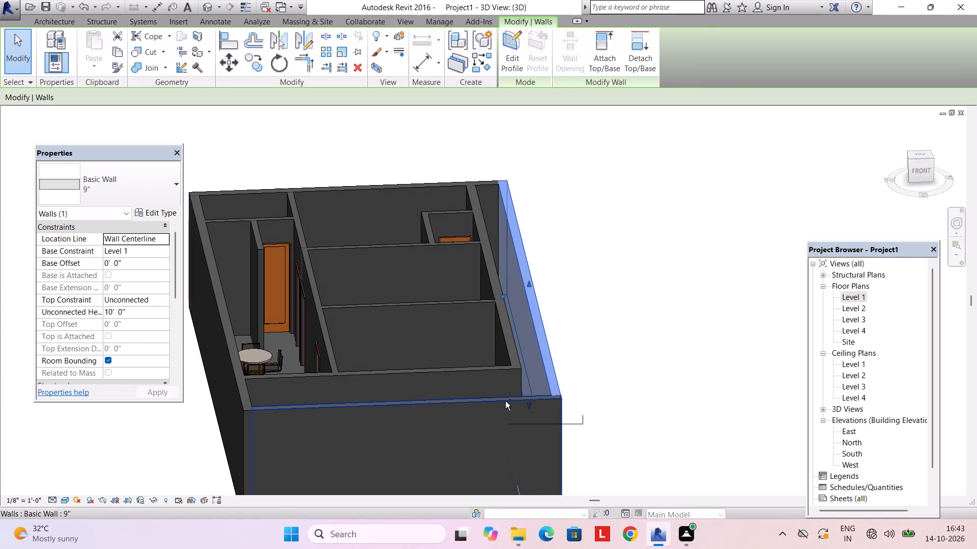
ctrl+click(505, 401)
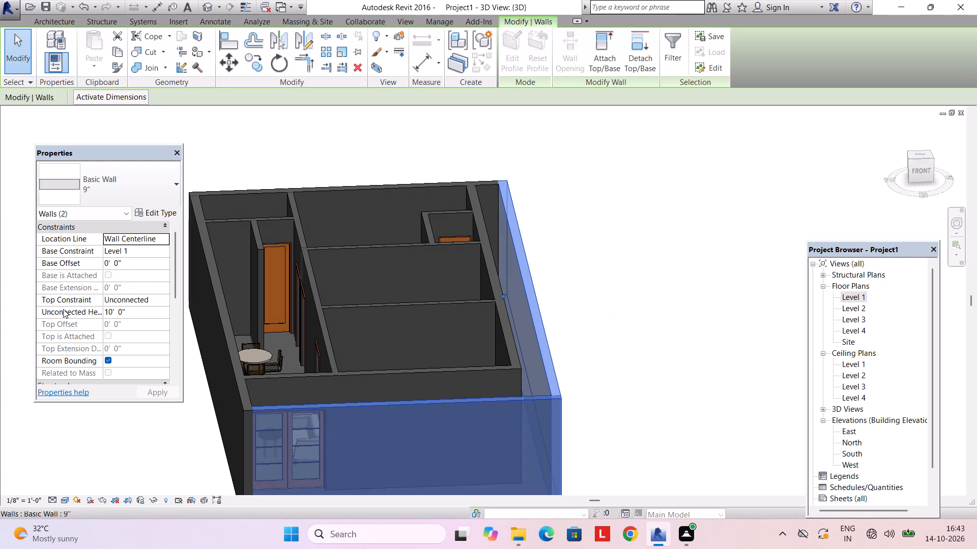
click(127, 309)
drag(125, 309, 75, 314)
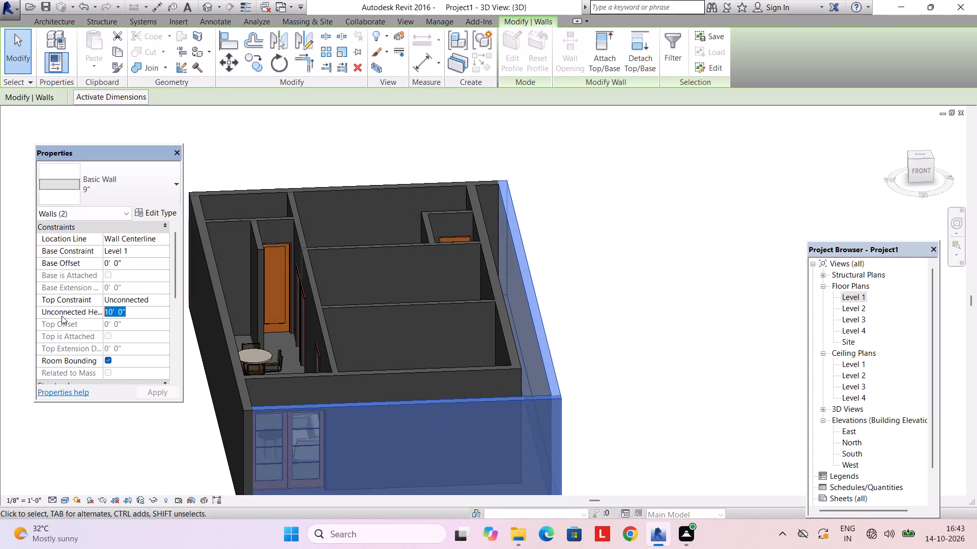
text(5')
key(Return)
key(Return)
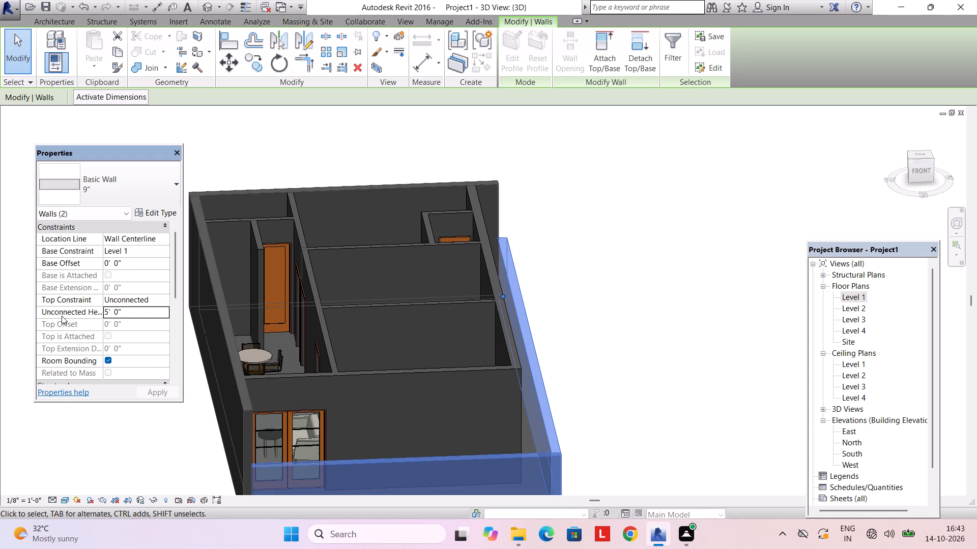
key(Escape)
key(Escape)
Examine the lowered outer walls, rooms and furniture layout in 3D from outside and from above.
shift+middle_drag(461, 354, 353, 369)
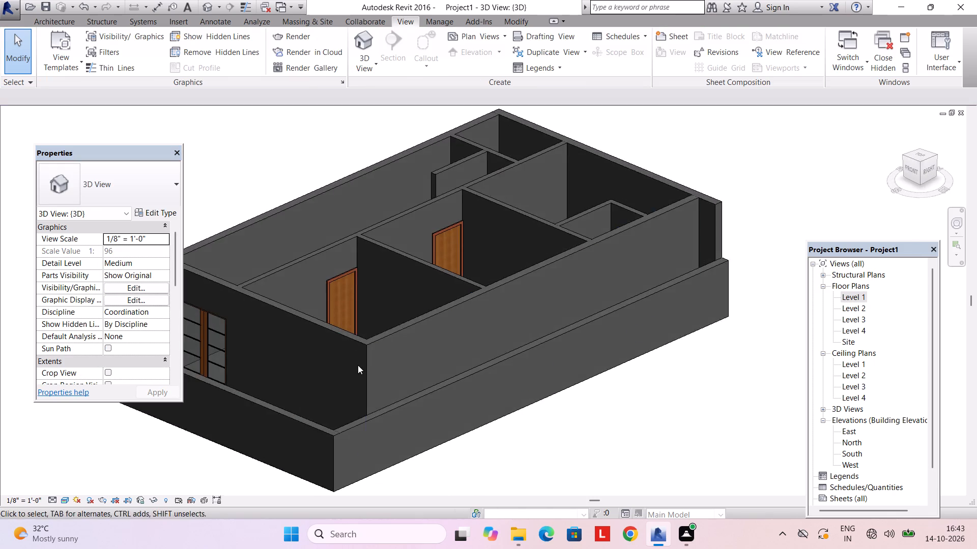
scroll(390, 355, down, 2)
shift+middle_drag(412, 386, 462, 341)
shift+scroll(460, 344, down, 1)
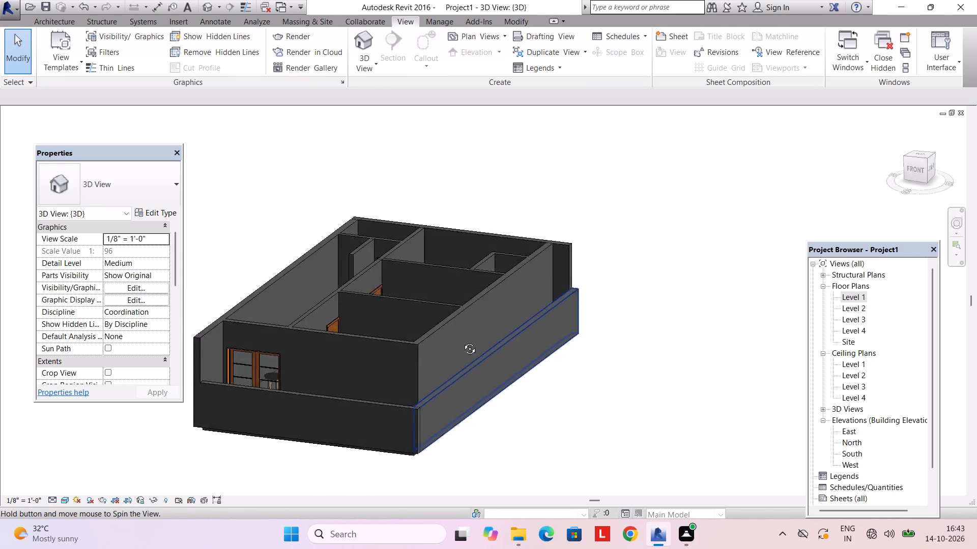
shift+middle_drag(462, 341, 479, 325)
scroll(489, 341, up, 3)
shift+middle_drag(438, 411, 438, 435)
scroll(298, 232, down, 1)
shift+middle_drag(312, 277, 312, 292)
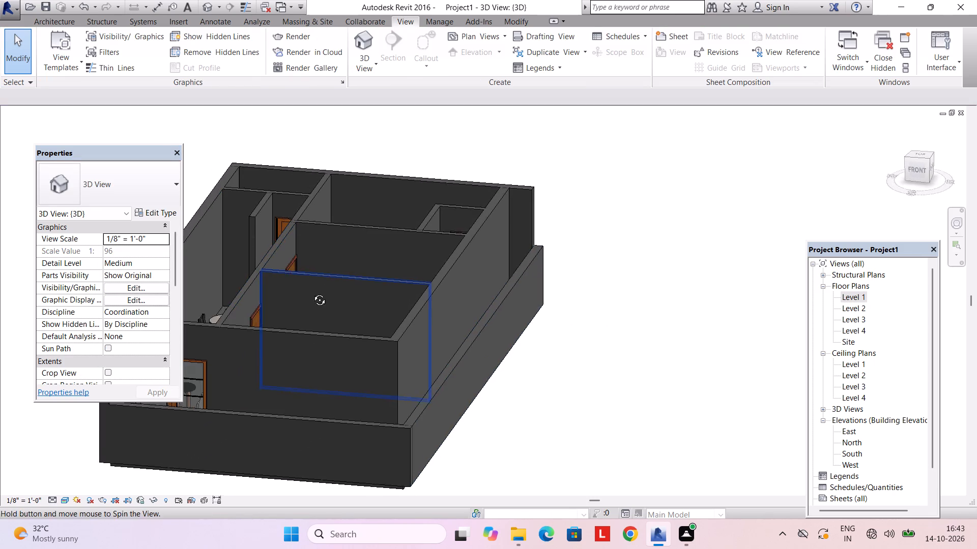
shift+middle_drag(312, 292, 333, 415)
shift+middle_drag(310, 263, 313, 375)
shift+scroll(310, 264, down, 1)
shift+middle_drag(315, 301, 311, 385)
middle_drag(321, 320, 430, 292)
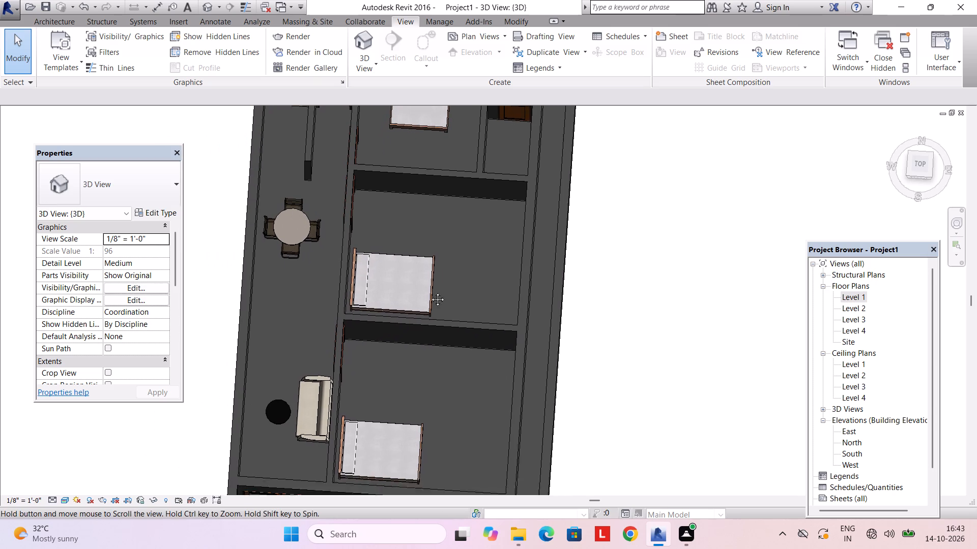
middle_drag(430, 292, 437, 289)
middle_drag(421, 296, 420, 288)
scroll(349, 276, up, 1)
middle_drag(312, 232, 325, 299)
scroll(328, 290, up, 1)
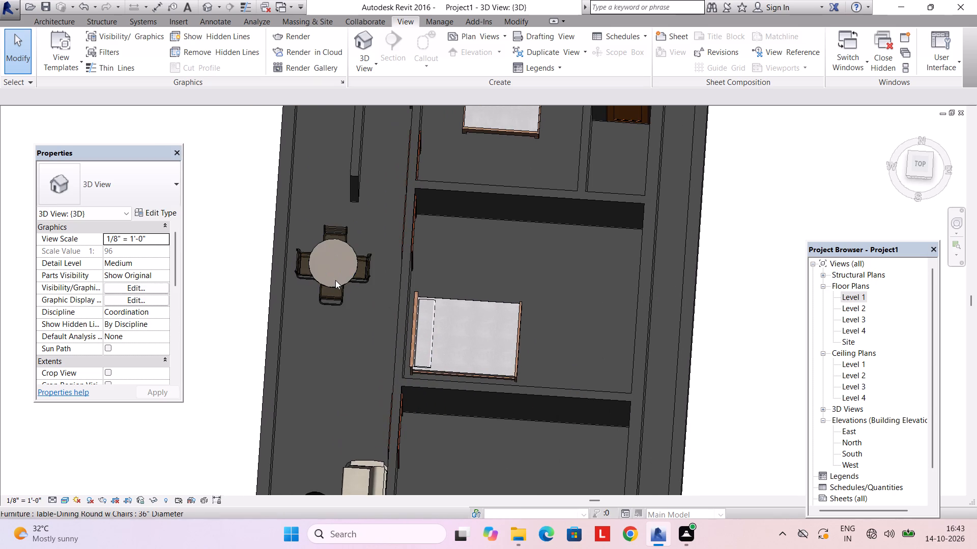
shift+middle_drag(335, 280, 368, 266)
shift+middle_drag(360, 270, 344, 284)
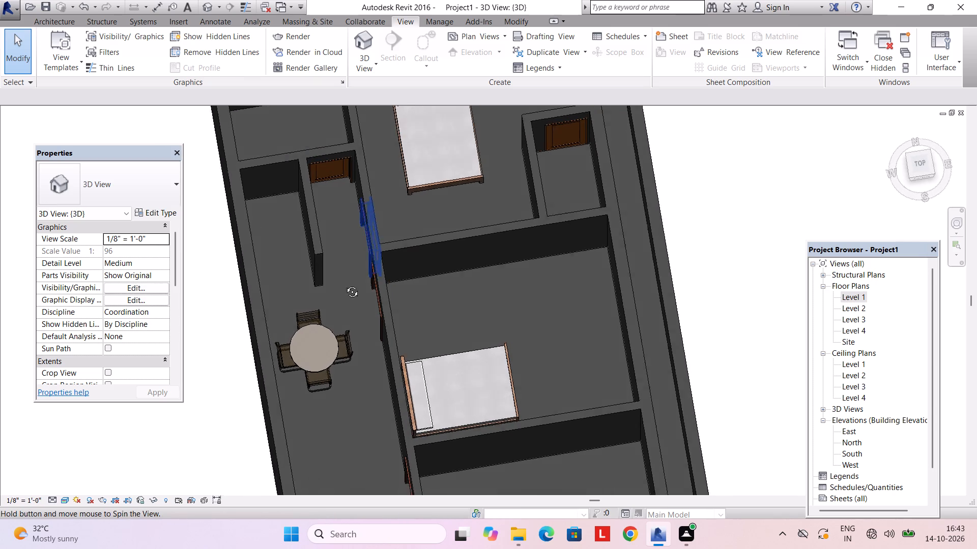
shift+middle_drag(344, 284, 337, 229)
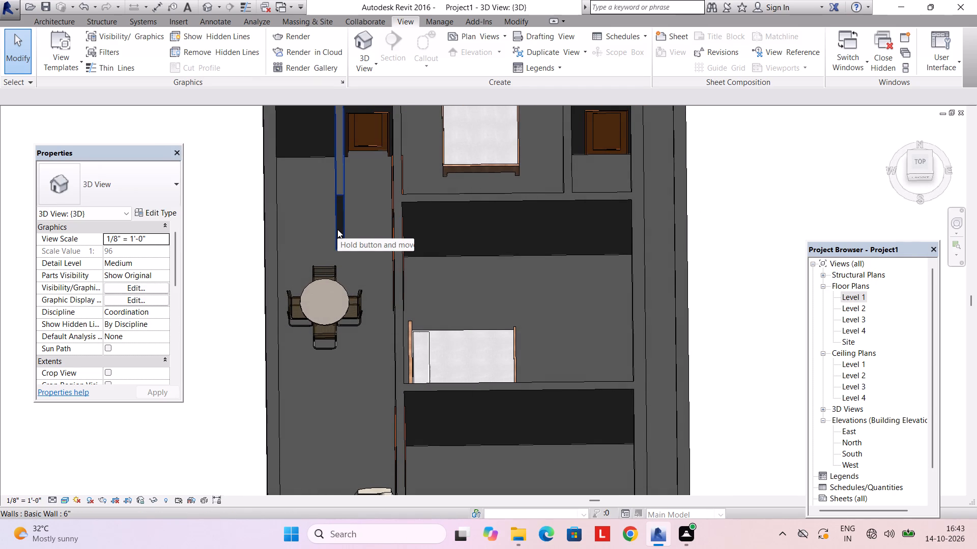
shift+middle_drag(334, 321, 314, 234)
scroll(335, 261, down, 2)
shift+middle_click(358, 301)
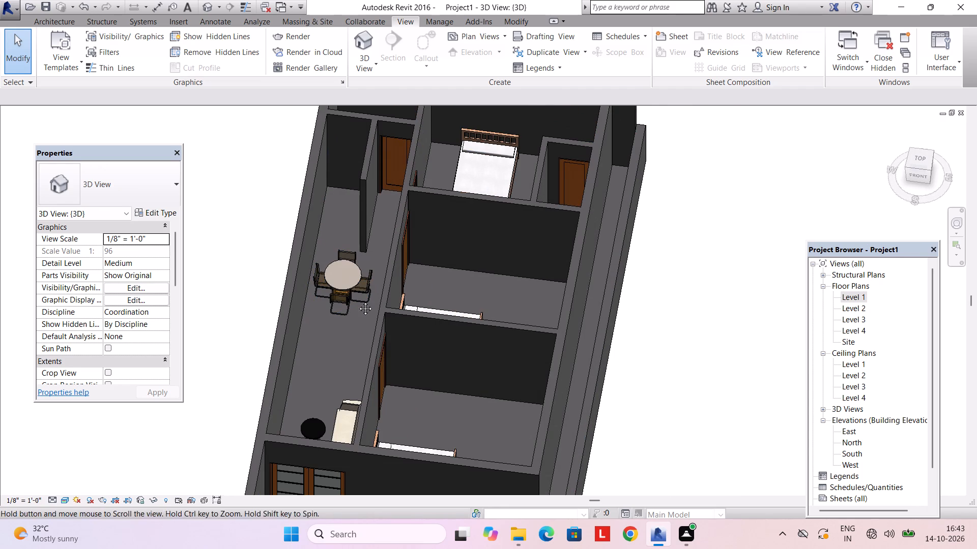
In the Level 1 floor plan, move the round dining table south along the hall to beside the middle bedroom.
double_click(851, 297)
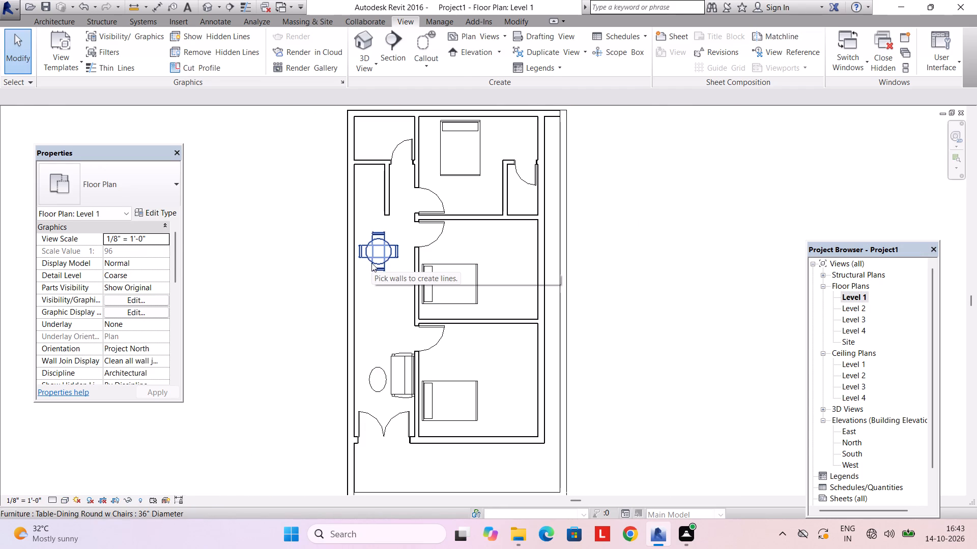
click(371, 263)
key(Down)
key(Down)
key(Down)
key(Down)
key(Down)
key(Down)
key(Down)
key(Down)
key(Down)
key(Down)
key(Down)
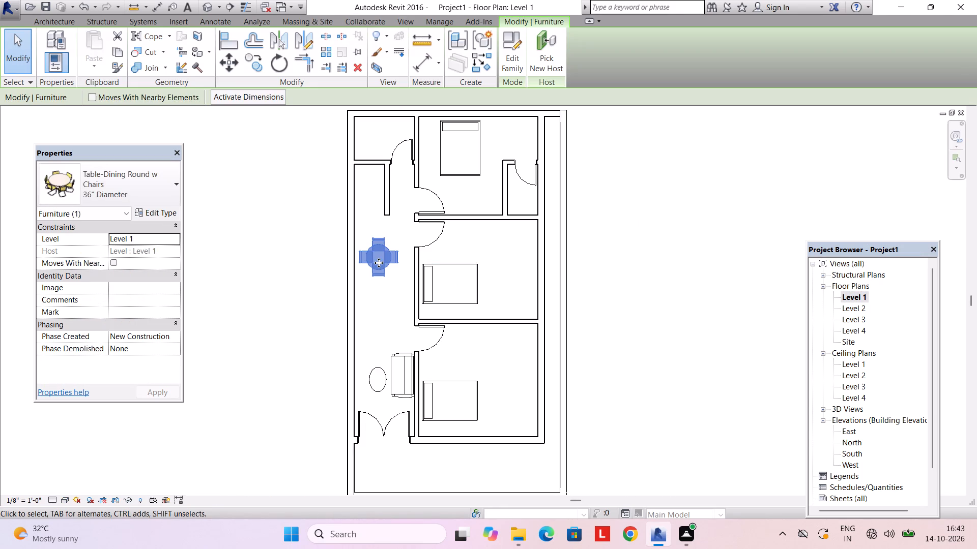
key(Down)
key(Down)
key(Down)
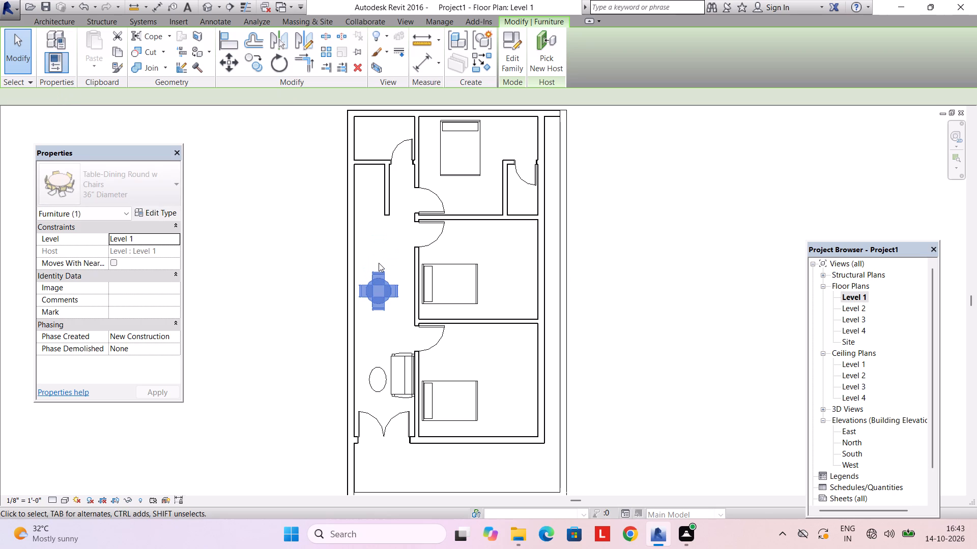
key(Down)
key(Down)
key(Down)
key(Left)
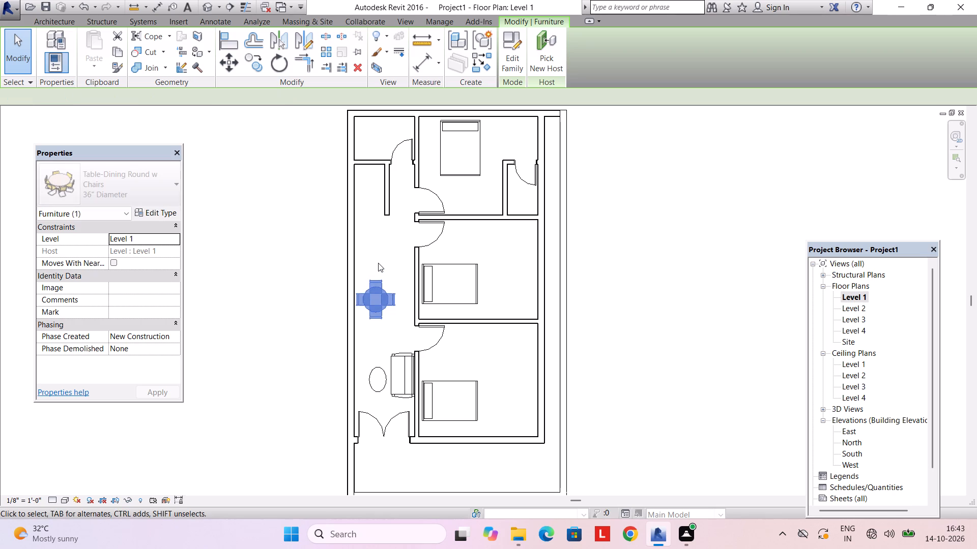
scroll(377, 269, up, 2)
key(Up)
key(Up)
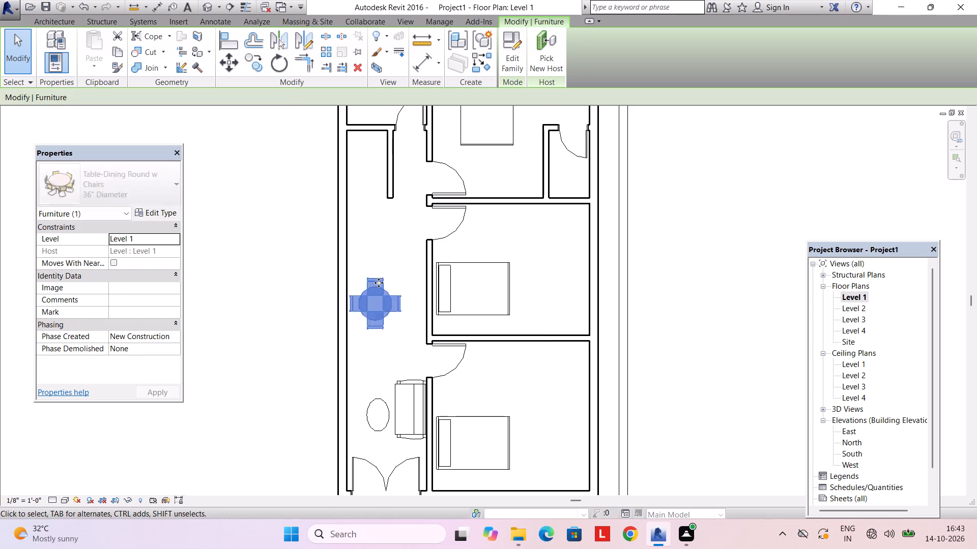
key(Escape)
Nudge the short 6" partition wall south of the north-west room slightly east.
scroll(388, 195, up, 2)
middle_drag(387, 203, 376, 277)
middle_drag(342, 263, 340, 308)
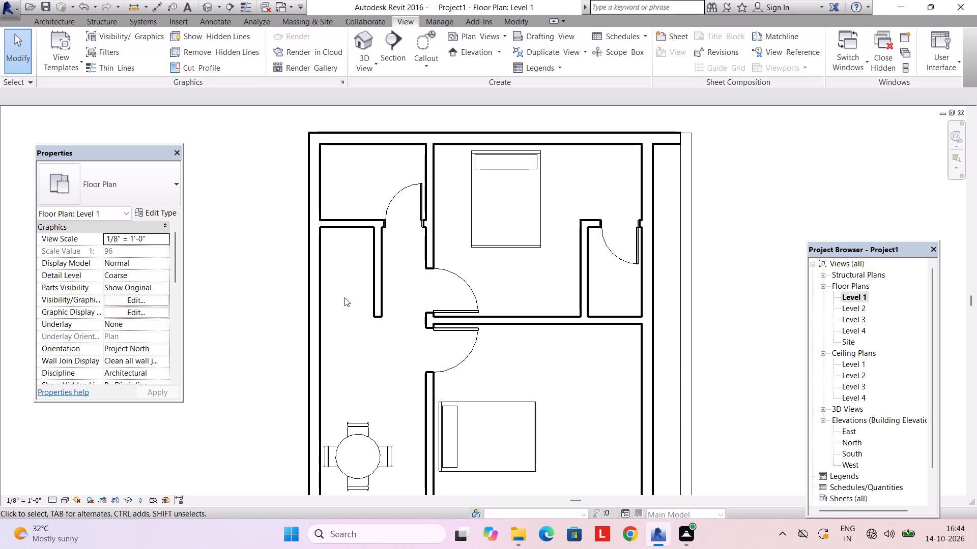
click(380, 308)
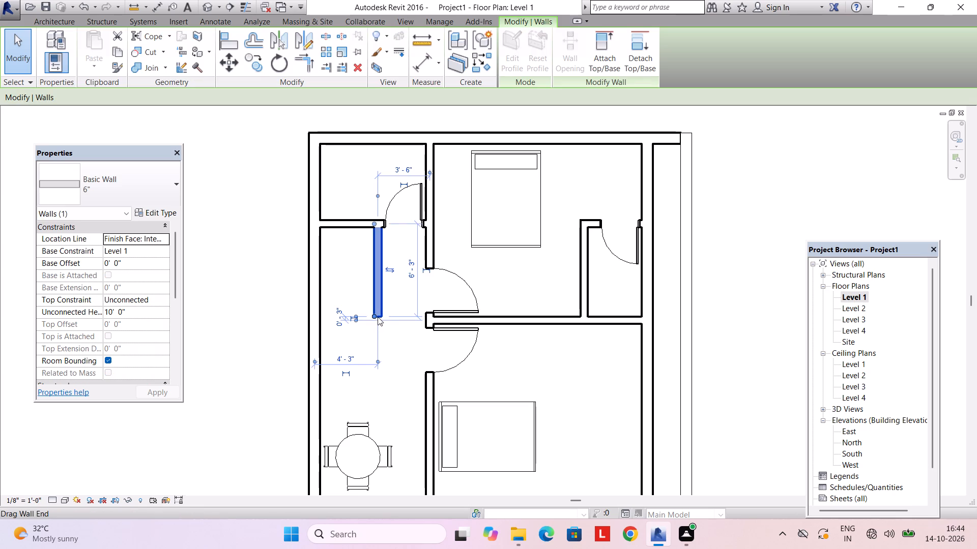
scroll(375, 308, up, 5)
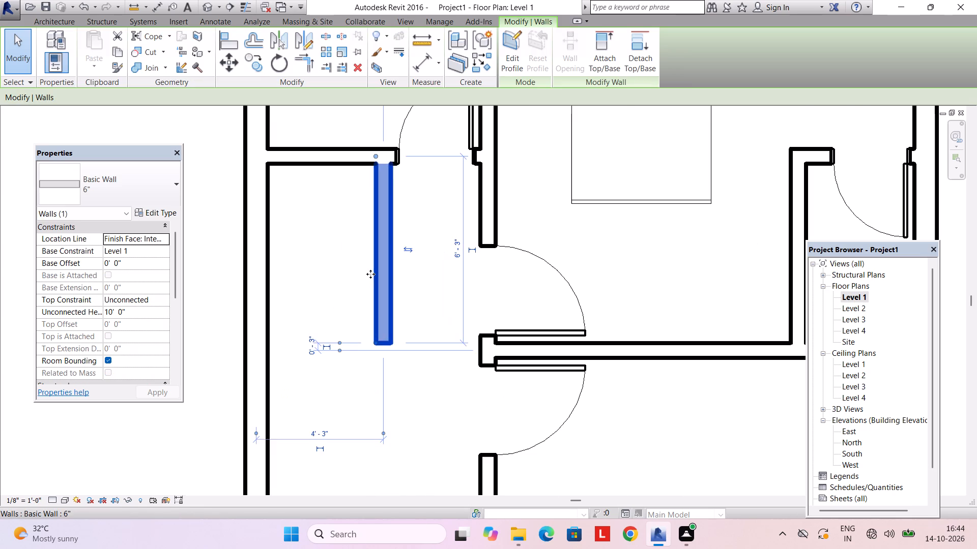
key(Right)
key(Escape)
scroll(393, 248, up, 3)
middle_drag(390, 229, 379, 300)
scroll(379, 297, down, 7)
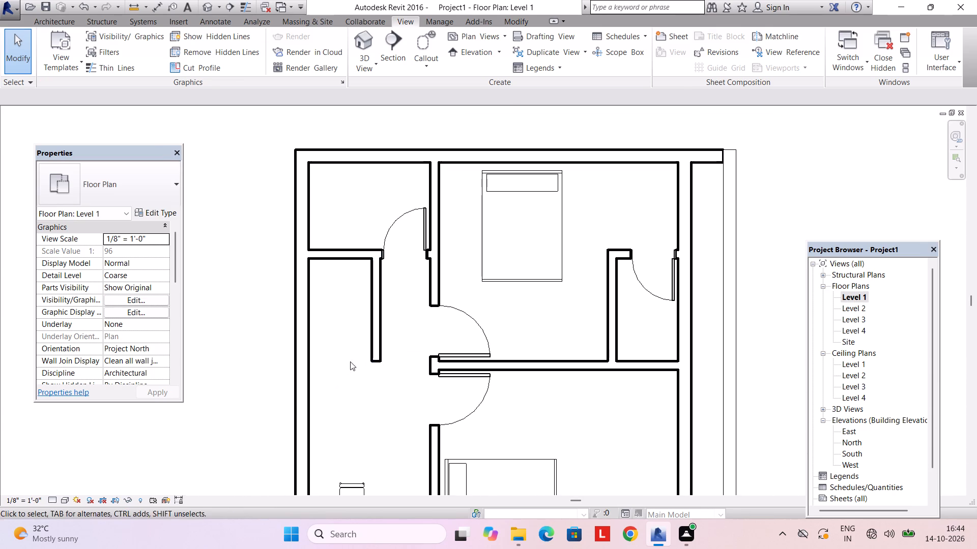
Extend the free south end of the short 6" partition wall further toward the dining area.
click(379, 363)
drag(372, 361, 372, 378)
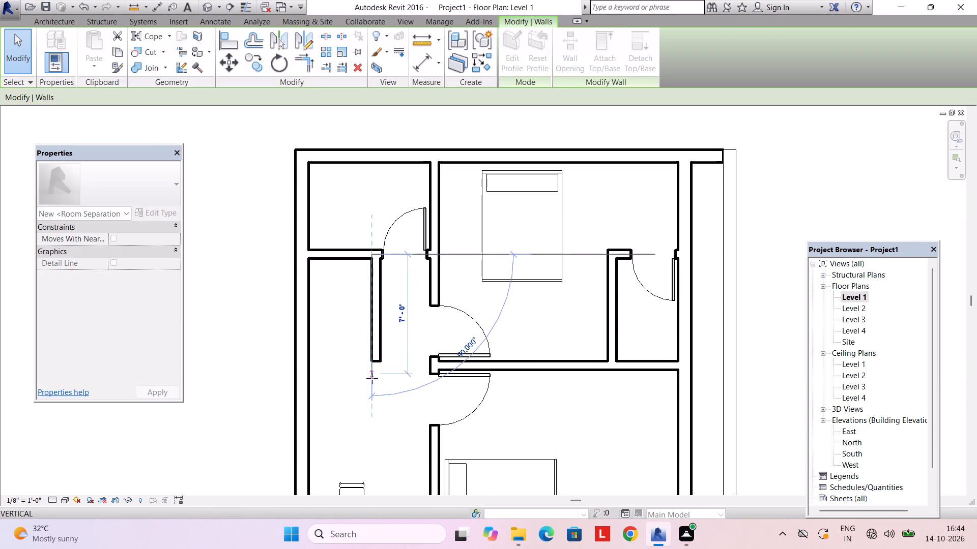
drag(372, 378, 372, 388)
key(Escape)
scroll(347, 317, down, 3)
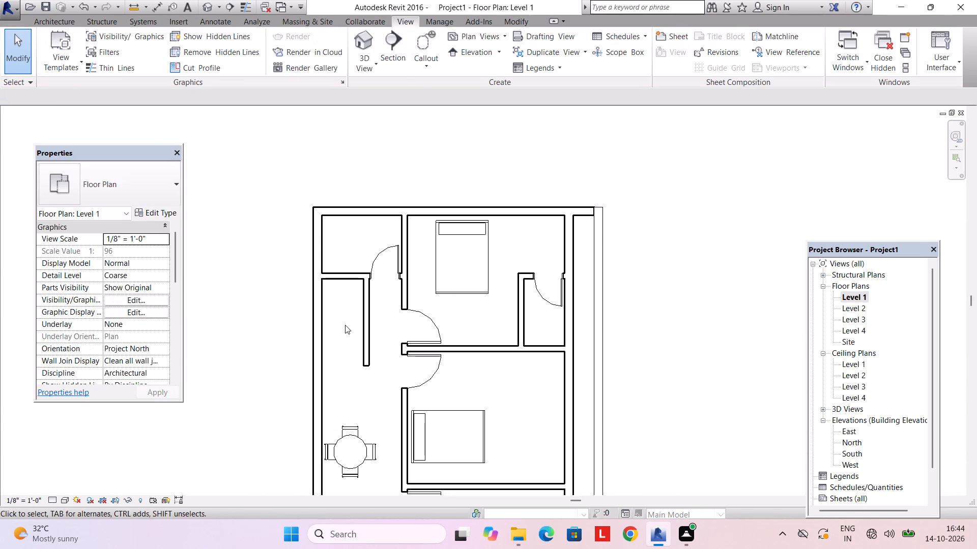
Nudge the round dining table slightly north, toward the extended partition wall.
middle_drag(345, 325, 345, 308)
middle_drag(344, 335, 344, 306)
click(355, 378)
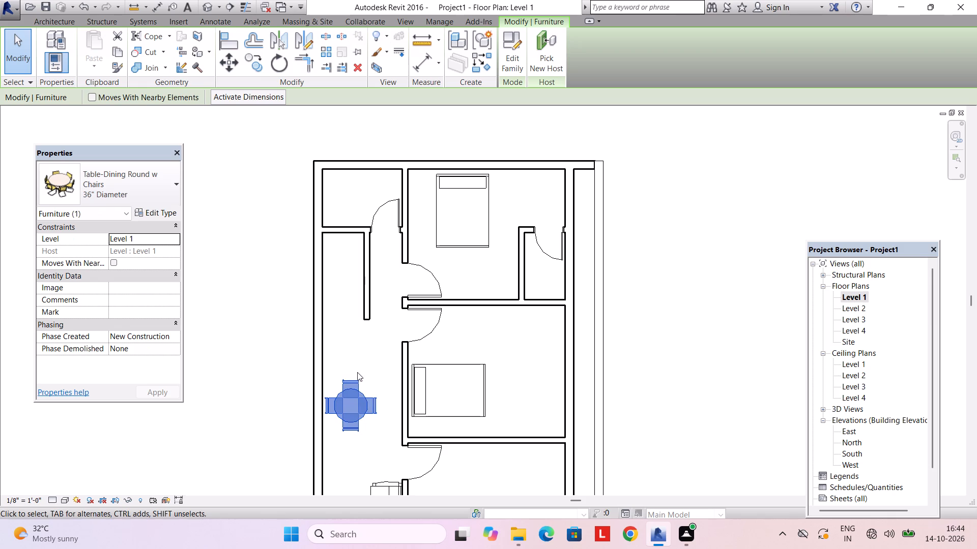
key(Up)
key(Up)
key(Escape)
Open the default 3D view and examine the updated layout from above, the front and the back.
middle_drag(353, 369, 344, 295)
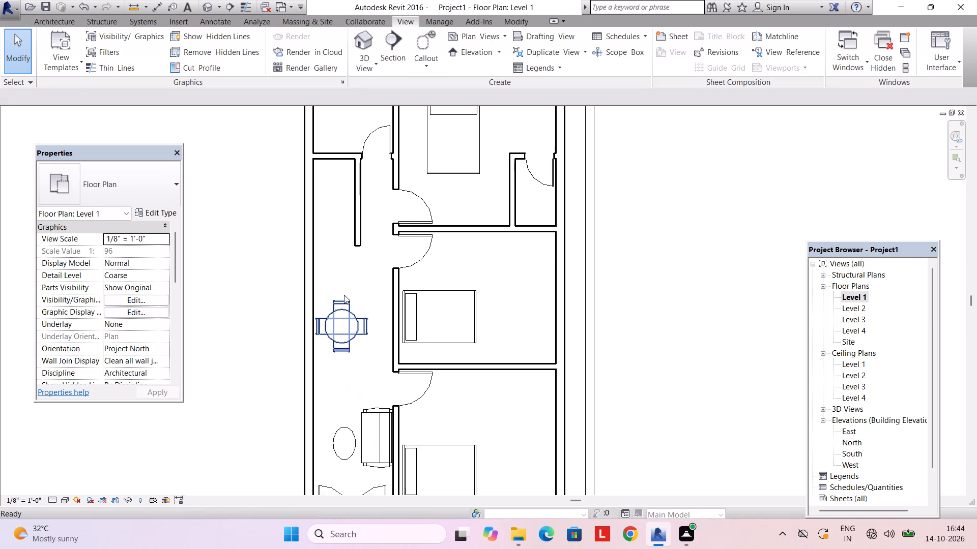
middle_drag(372, 383, 368, 334)
scroll(344, 315, up, 1)
scroll(344, 309, down, 2)
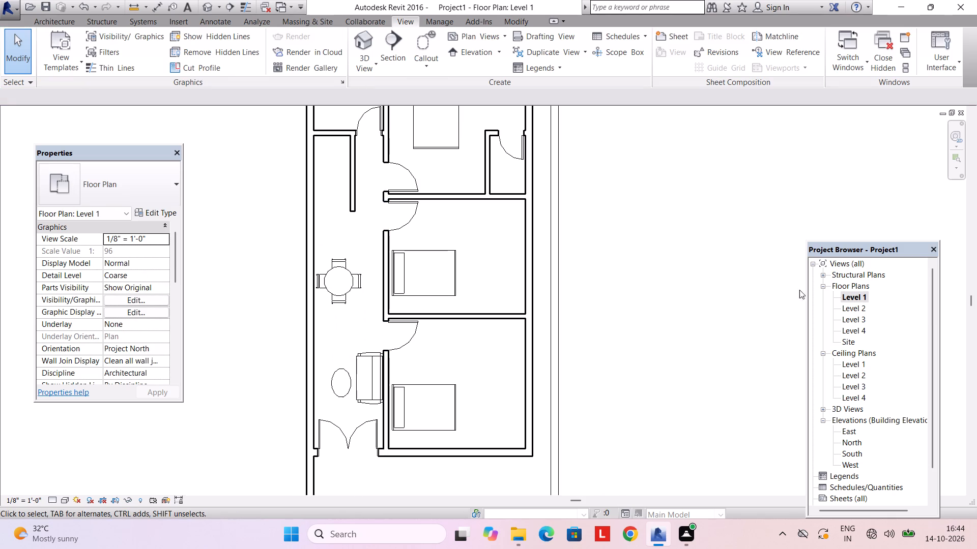
click(377, 63)
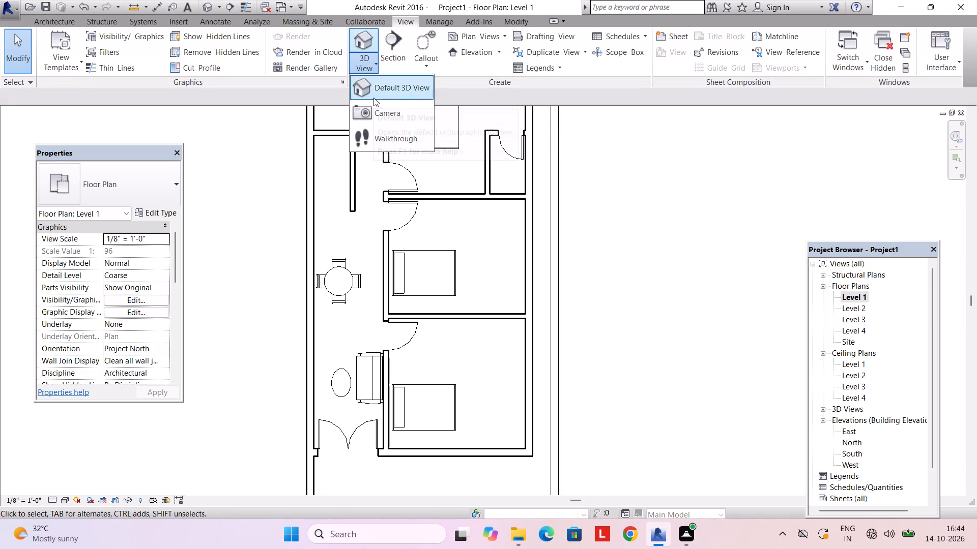
click(373, 98)
shift+middle_drag(377, 244, 421, 331)
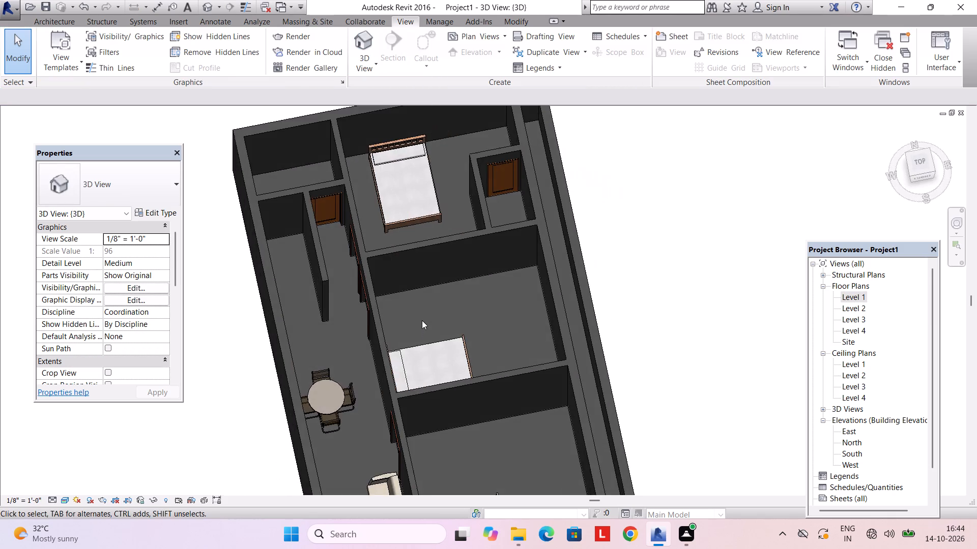
scroll(422, 313, down, 4)
middle_drag(422, 313, 415, 124)
middle_drag(437, 246, 381, 164)
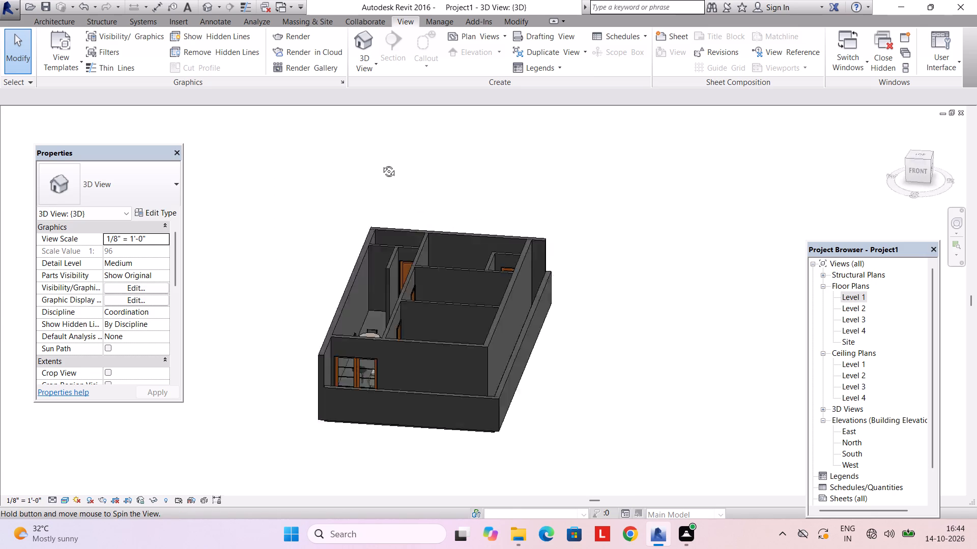
middle_drag(381, 164, 385, 163)
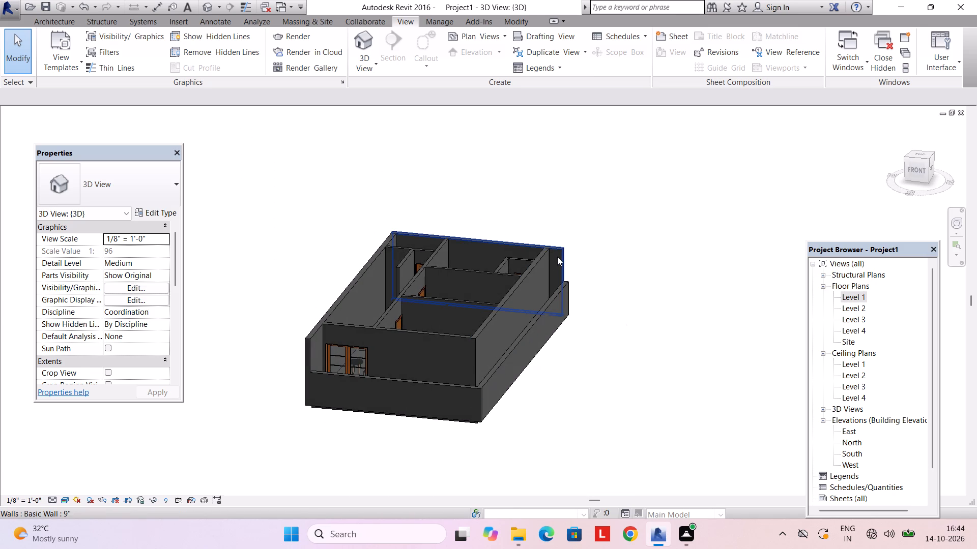
shift+middle_drag(556, 257, 360, 248)
shift+middle_drag(463, 277, 391, 261)
shift+middle_drag(496, 300, 401, 273)
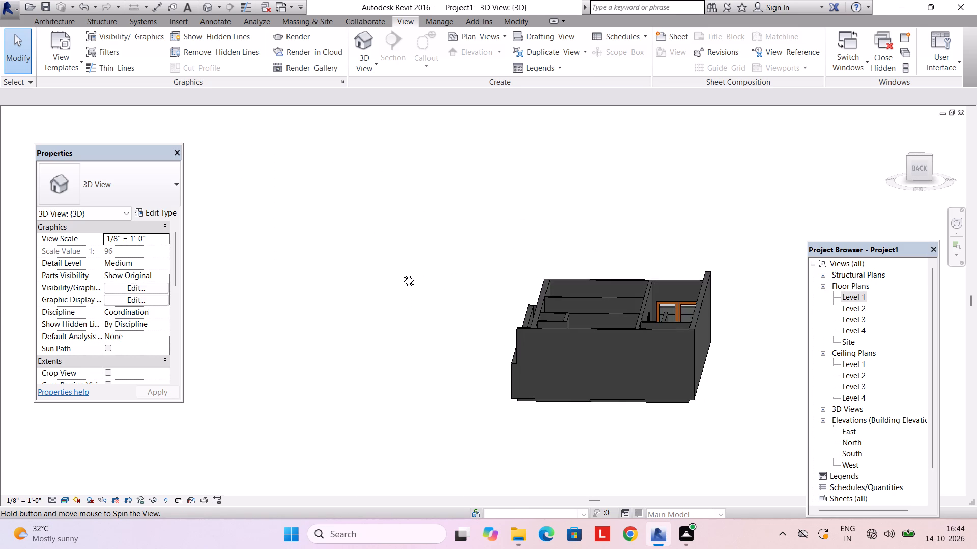
shift+middle_drag(401, 273, 404, 233)
Set the Level 1 floor's height offset from level to 6".
click(618, 382)
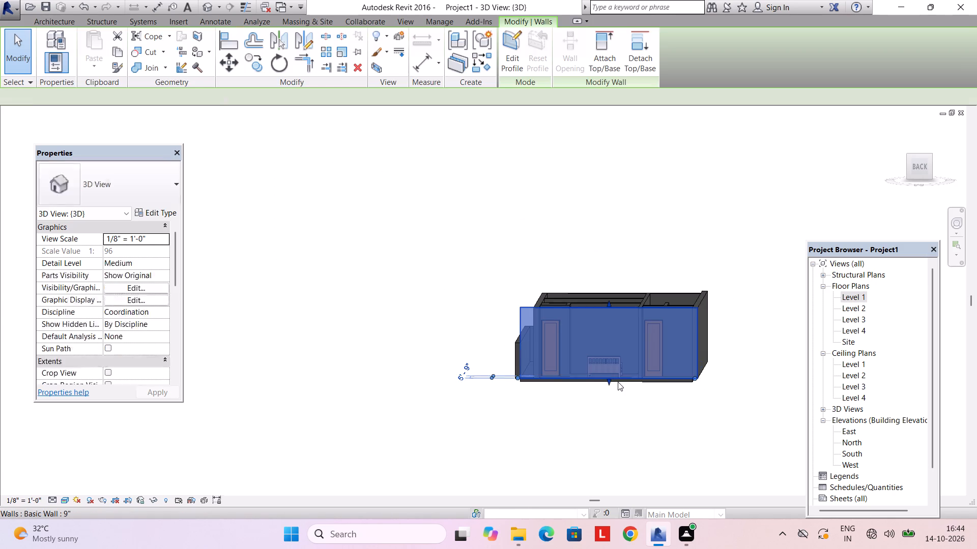
key(grave)
scroll(568, 397, up, 2)
key(Escape)
scroll(568, 392, up, 5)
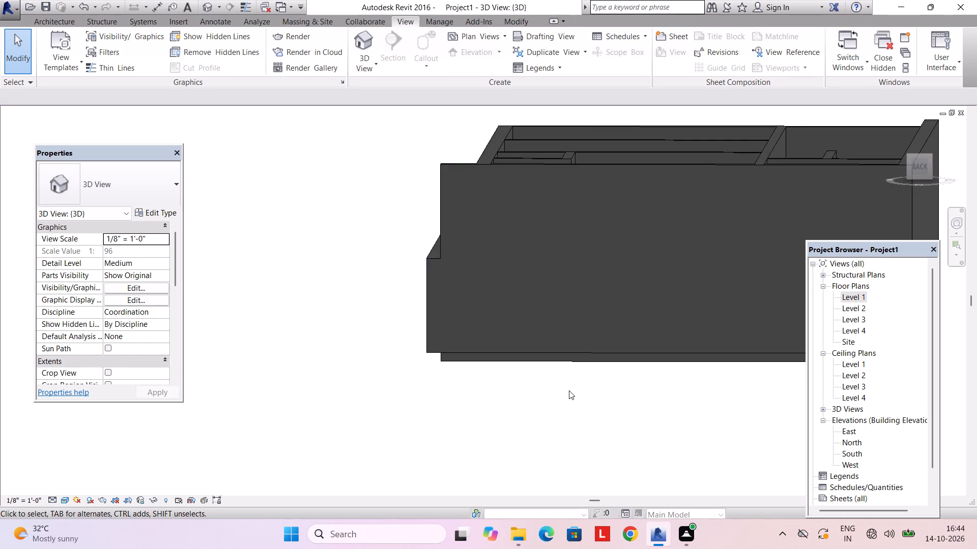
shift+middle_drag(566, 389, 561, 331)
click(559, 285)
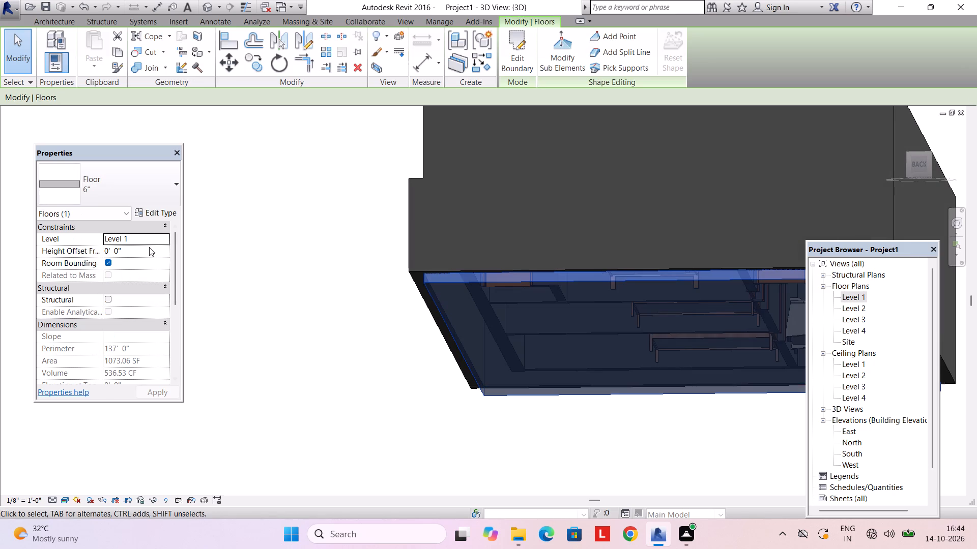
click(137, 247)
text(6")
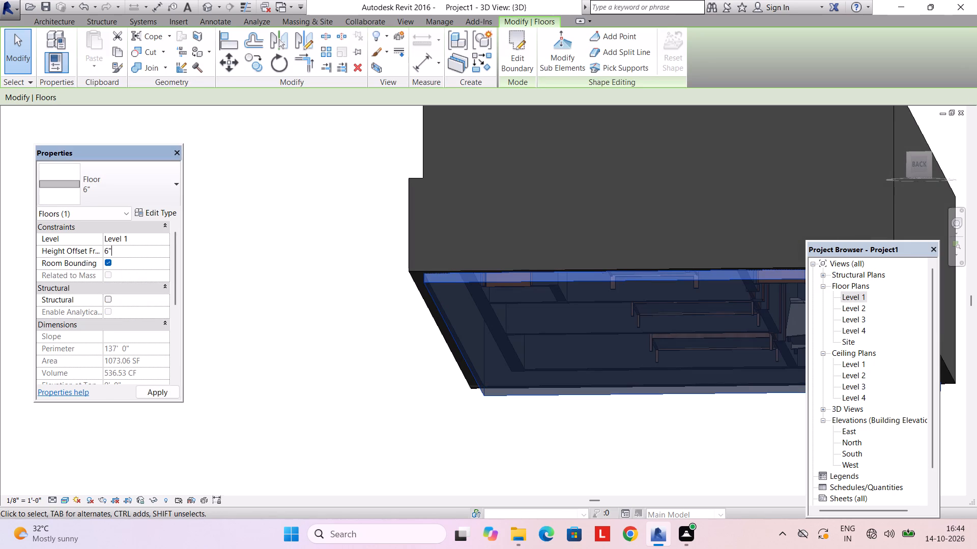
key(Return)
key(Return)
key(Escape)
key(Escape)
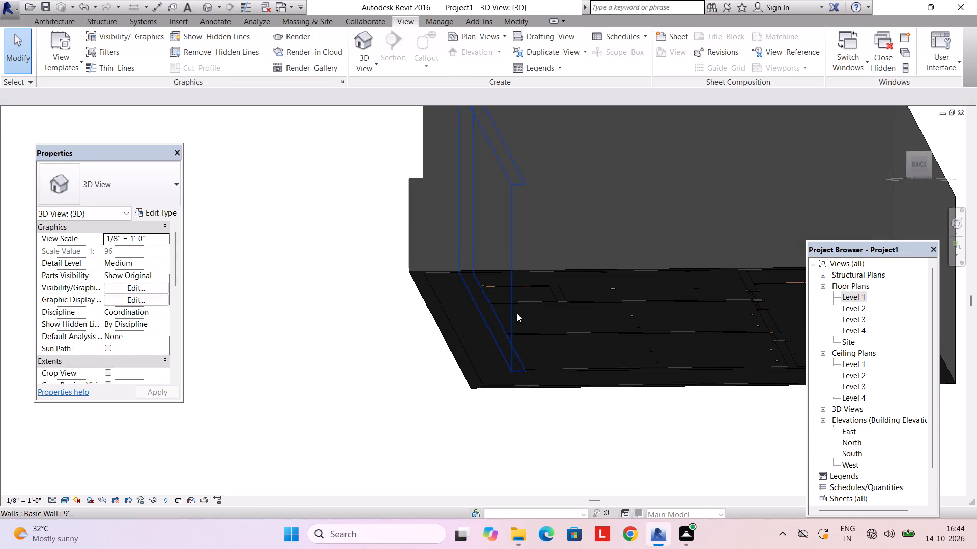
Examine the floor from below and the whole house from the back, side and above in 3D.
scroll(518, 313, up, 3)
shift+middle_drag(569, 354, 524, 205)
scroll(526, 213, down, 3)
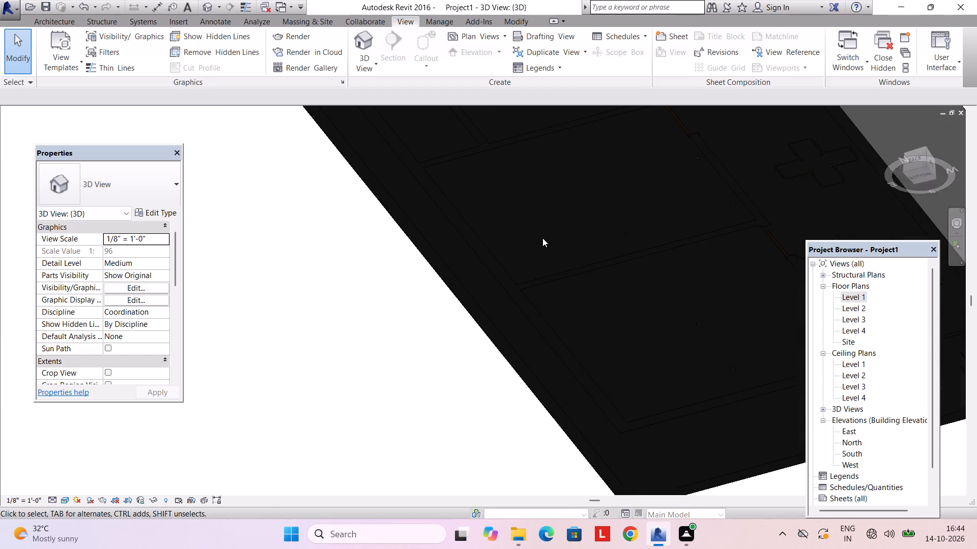
scroll(542, 238, down, 6)
shift+scroll(557, 258, down, 1)
shift+middle_drag(557, 258, 565, 342)
shift+middle_drag(495, 272, 515, 339)
shift+middle_drag(476, 280, 489, 356)
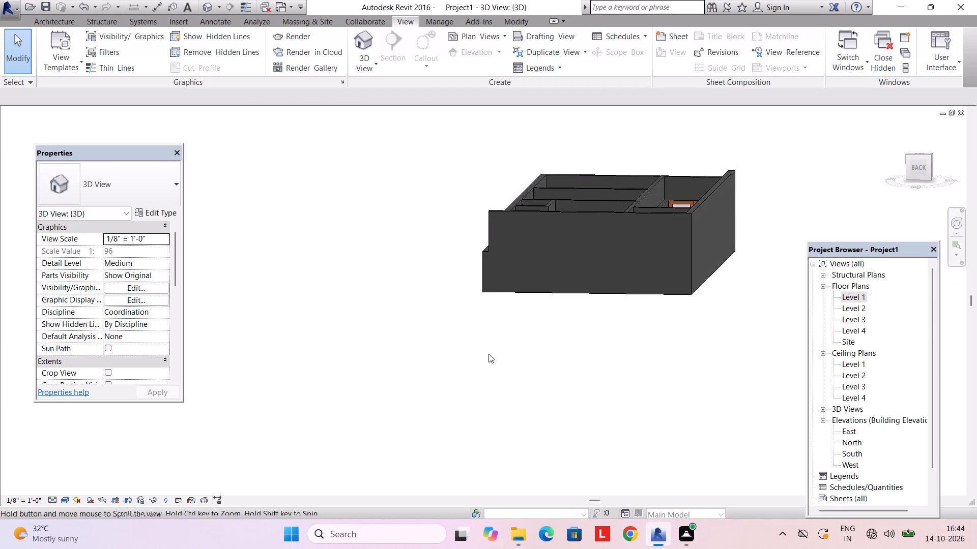
shift+middle_drag(441, 261, 480, 357)
shift+middle_drag(467, 293, 495, 340)
shift+scroll(518, 310, down, 1)
shift+middle_drag(520, 315, 569, 386)
shift+middle_drag(489, 299, 595, 360)
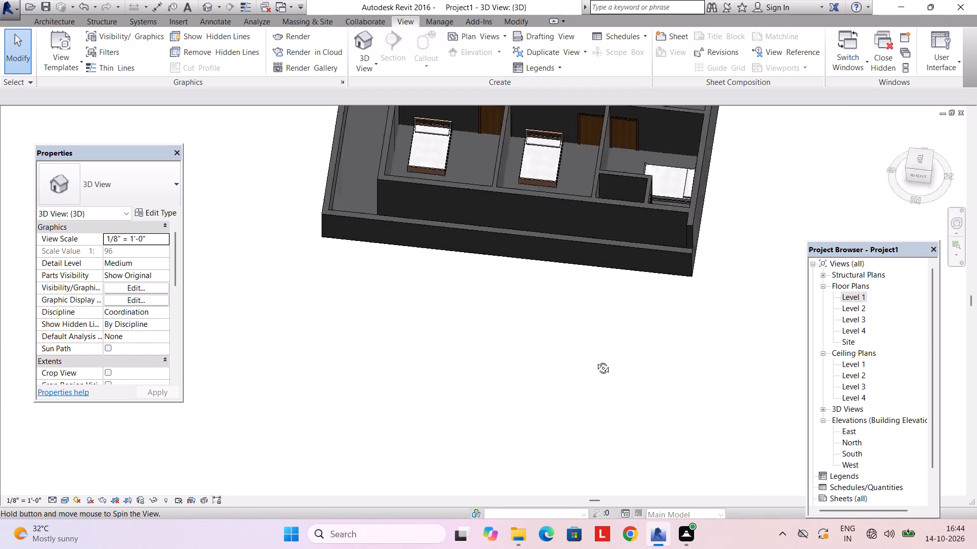
shift+middle_drag(595, 360, 595, 361)
shift+middle_drag(493, 267, 658, 321)
shift+middle_drag(537, 316, 641, 327)
middle_drag(598, 316, 526, 264)
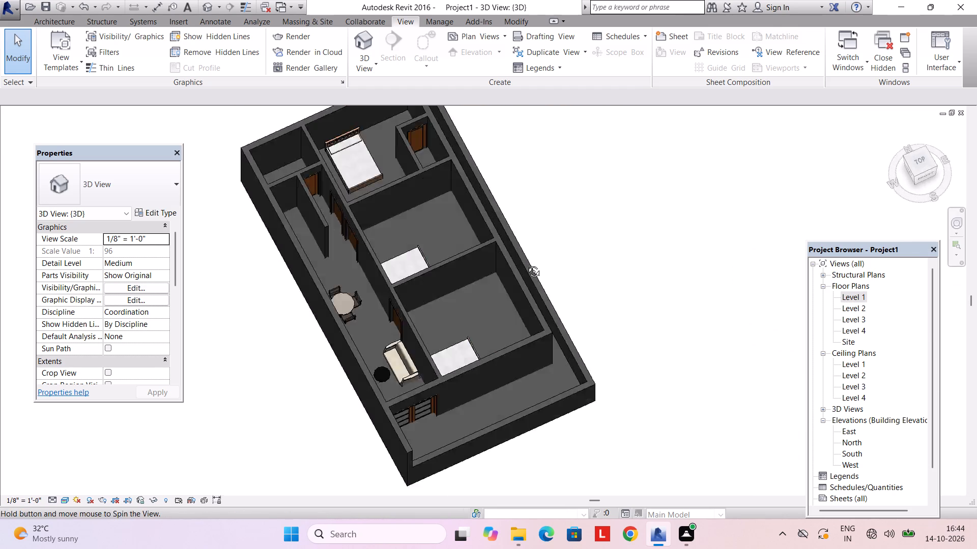
middle_drag(526, 264, 497, 198)
From the Level 1 floor plan, start placing a component and browse to the US Imperial Furniture Storage families for loading.
double_click(853, 300)
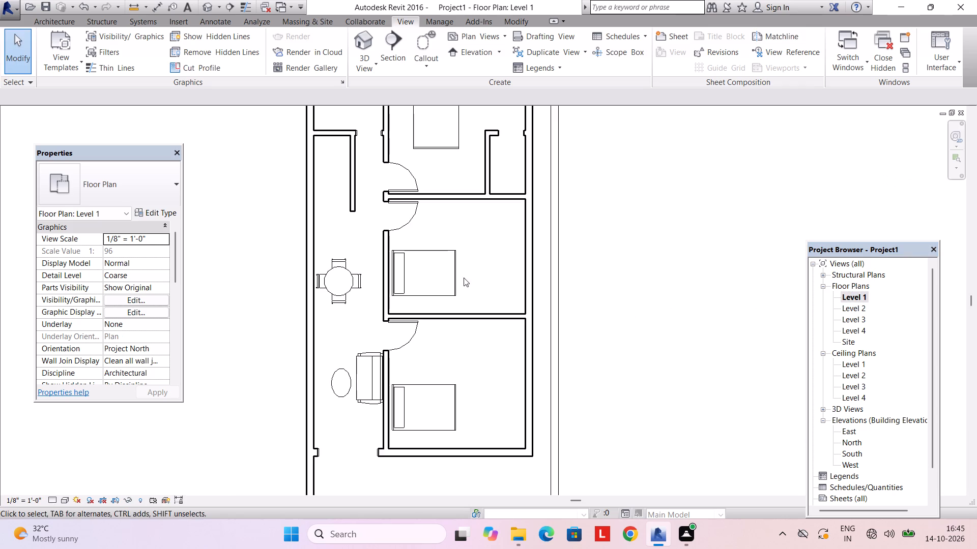
scroll(464, 278, up, 1)
scroll(458, 272, down, 3)
middle_drag(464, 268, 468, 312)
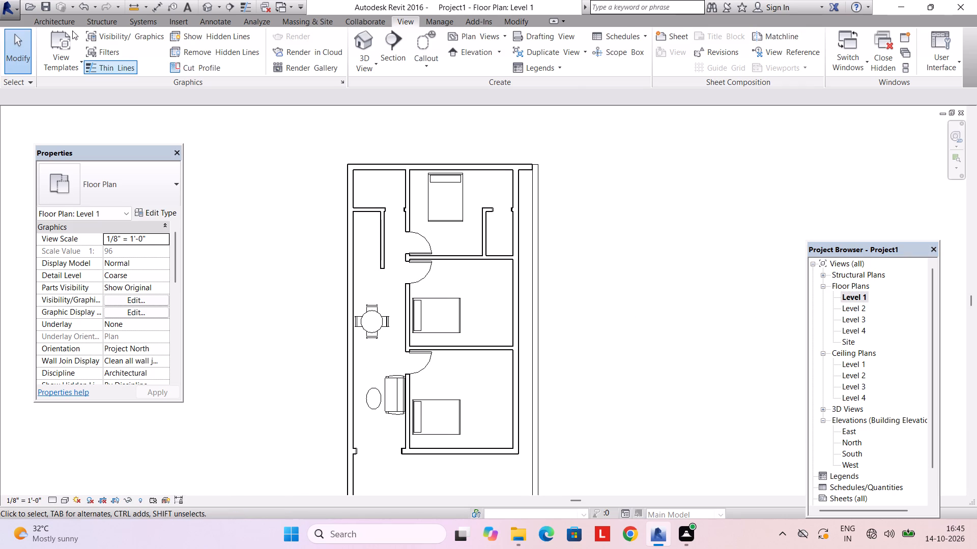
click(60, 18)
click(131, 67)
click(175, 92)
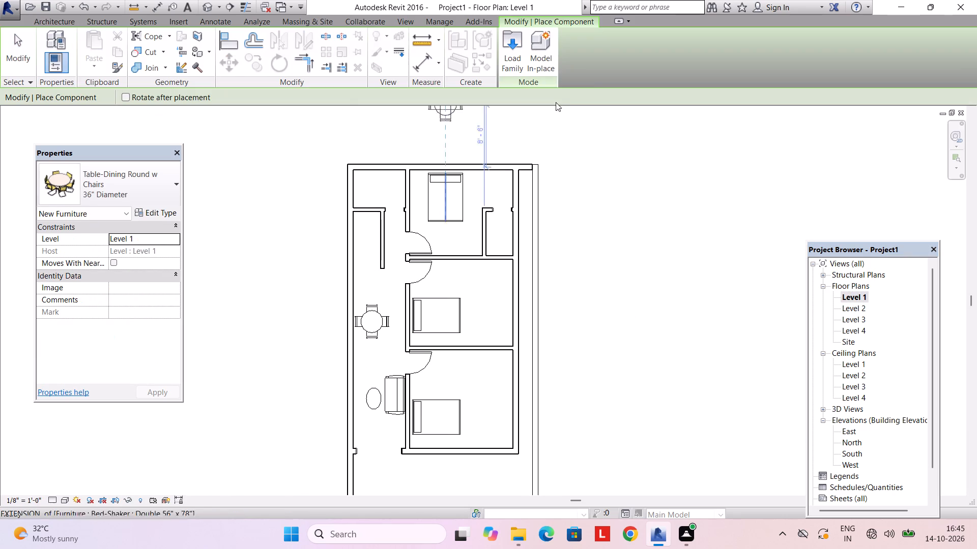
click(510, 59)
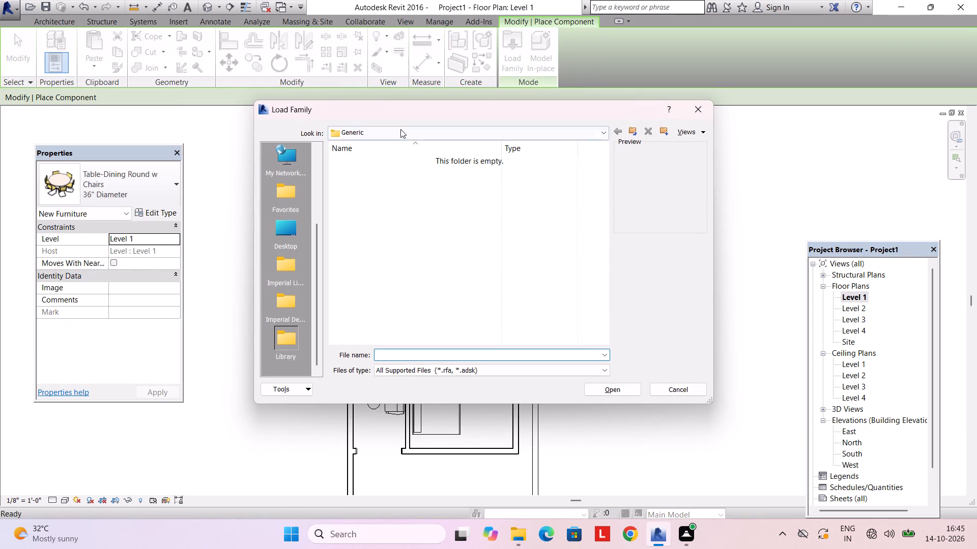
click(400, 129)
click(407, 204)
double_click(383, 186)
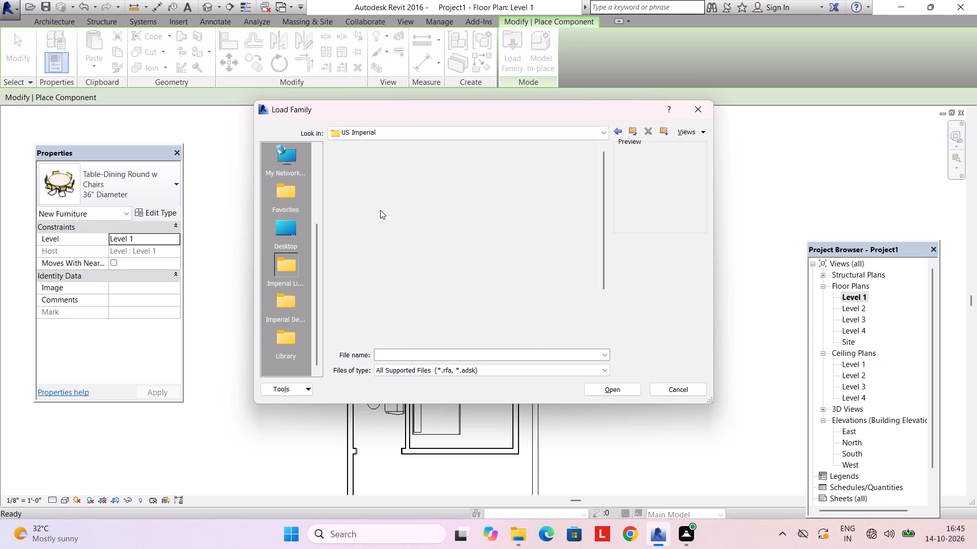
scroll(357, 317, down, 1)
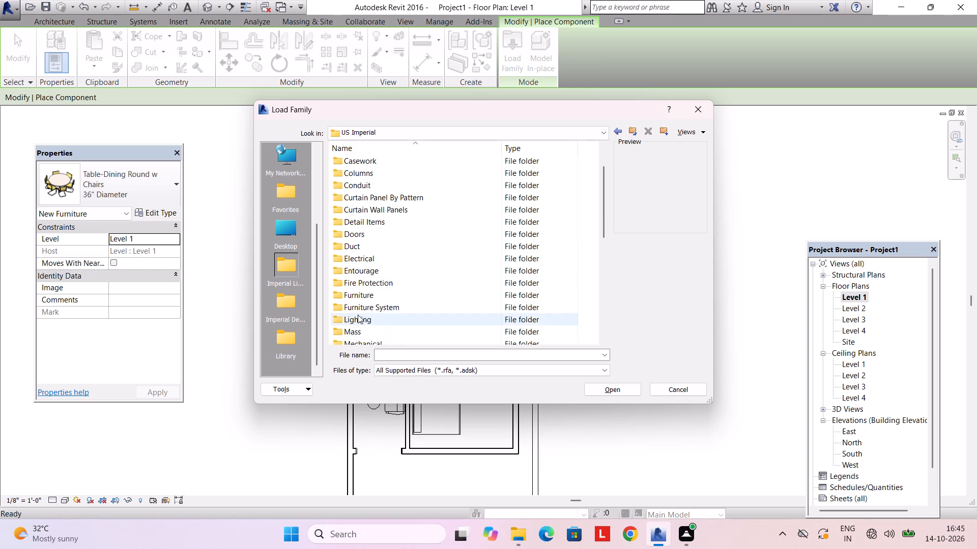
double_click(364, 294)
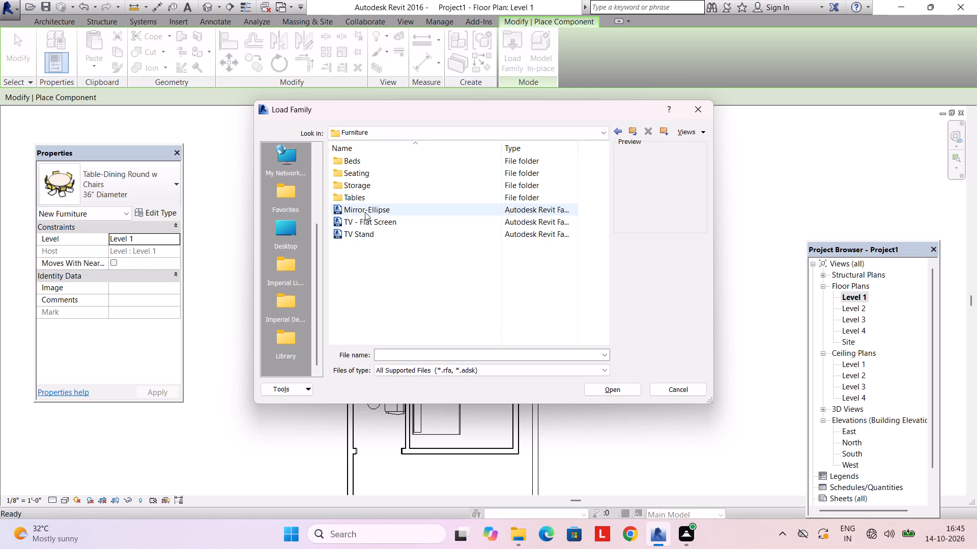
double_click(371, 186)
Compare the storage family previews and load the Cabinet-File 3 Drawer family.
click(382, 163)
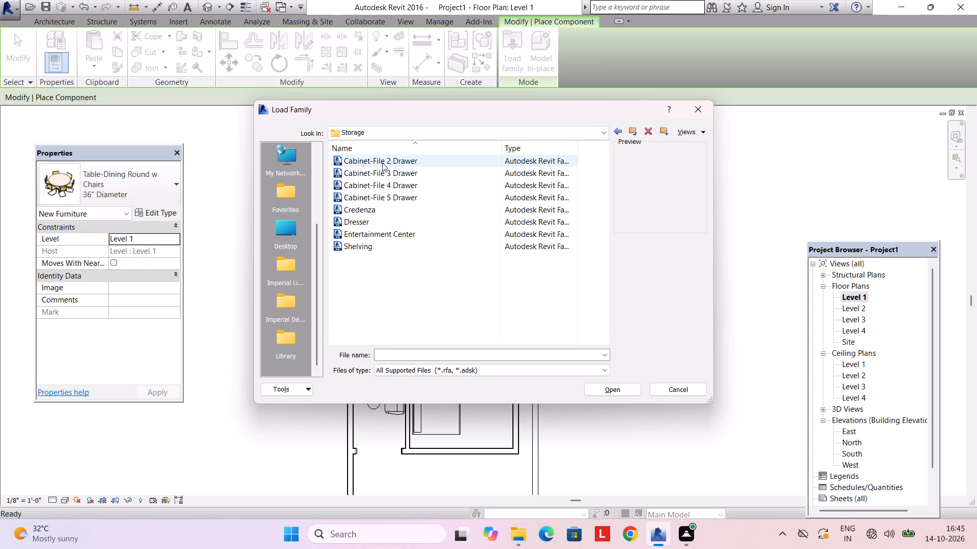
click(385, 174)
click(387, 187)
click(387, 200)
click(387, 208)
click(386, 226)
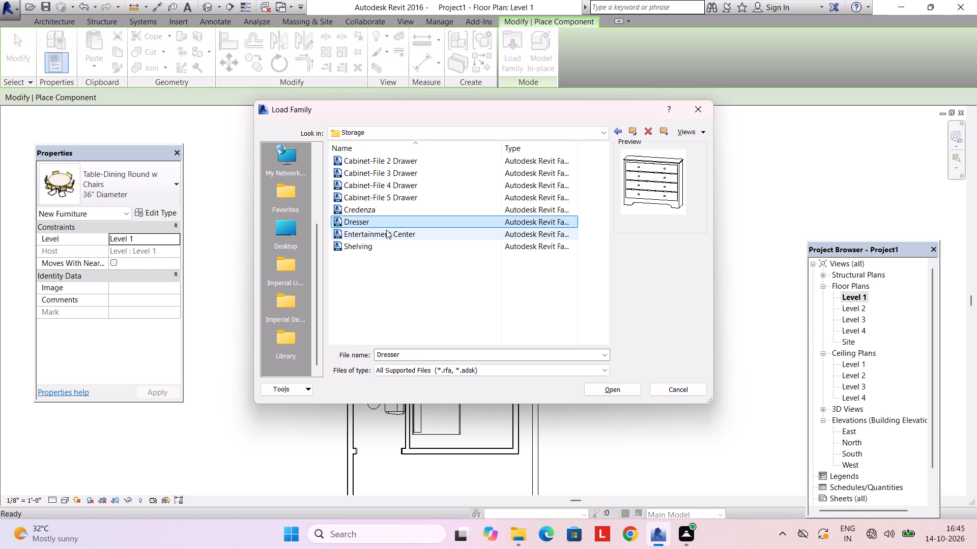
click(387, 233)
click(385, 217)
click(385, 206)
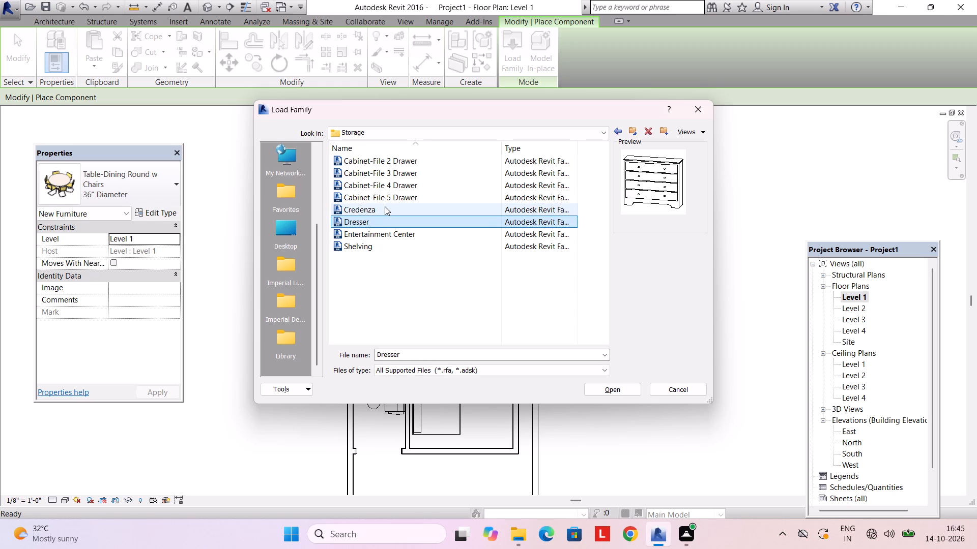
click(385, 204)
click(385, 193)
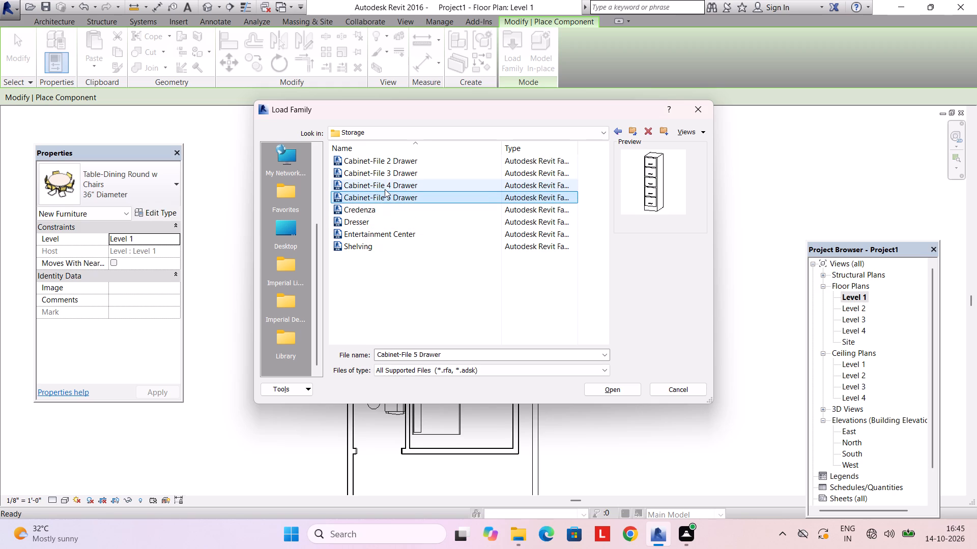
click(385, 189)
click(389, 171)
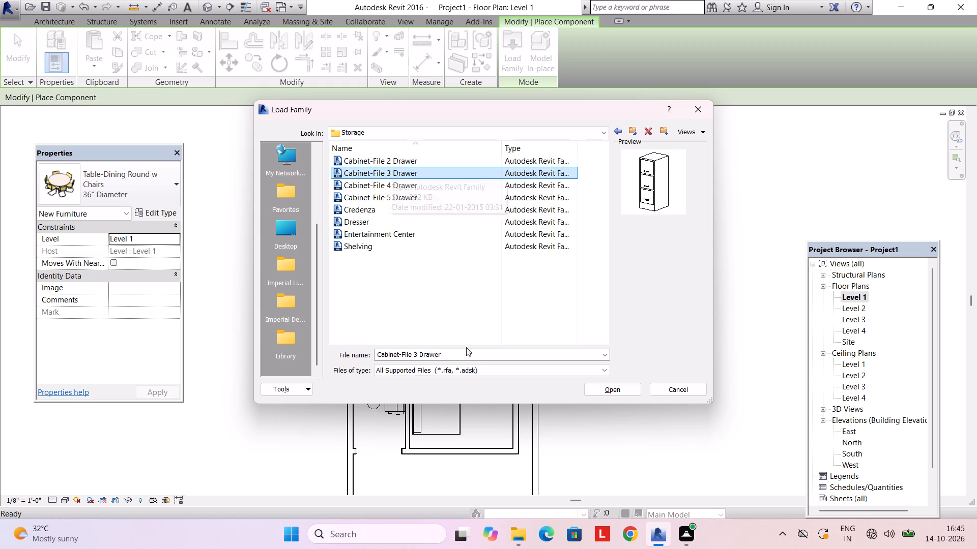
click(604, 392)
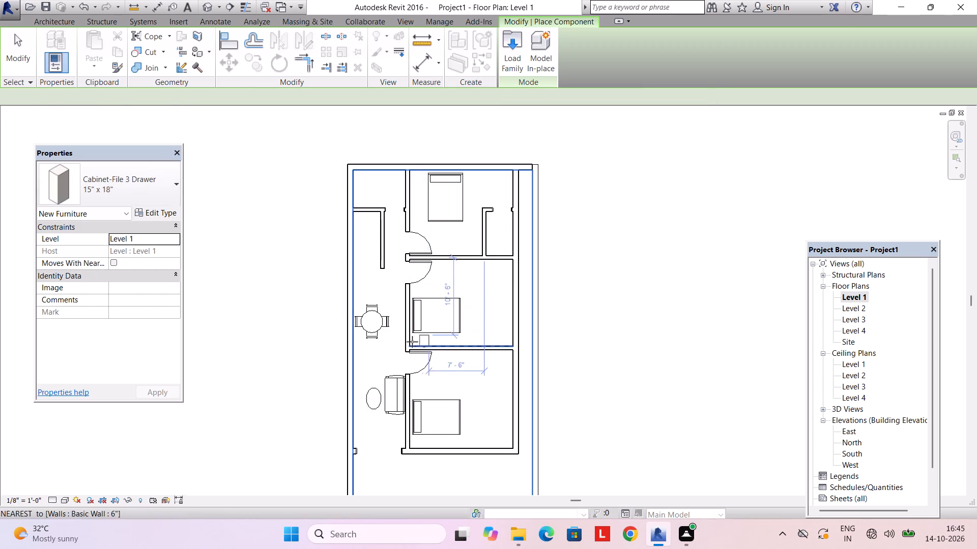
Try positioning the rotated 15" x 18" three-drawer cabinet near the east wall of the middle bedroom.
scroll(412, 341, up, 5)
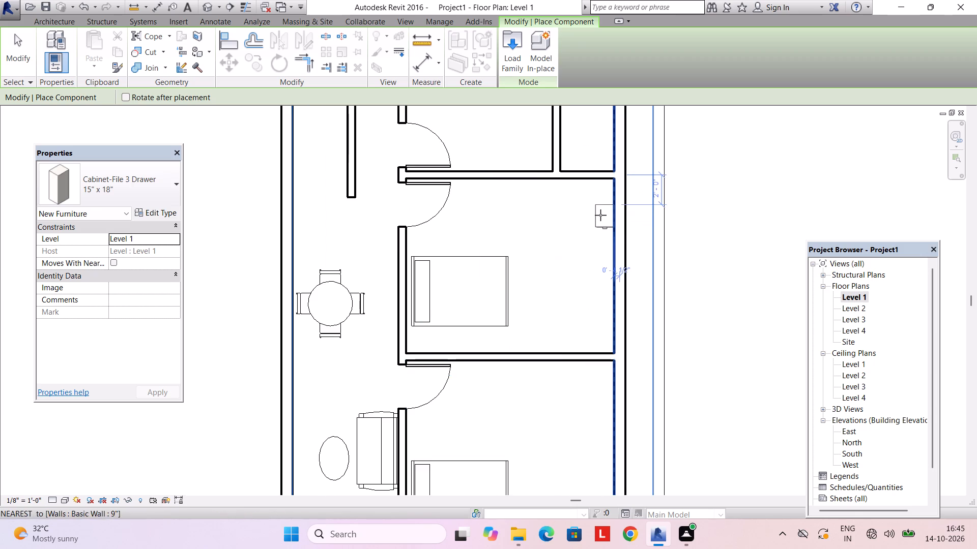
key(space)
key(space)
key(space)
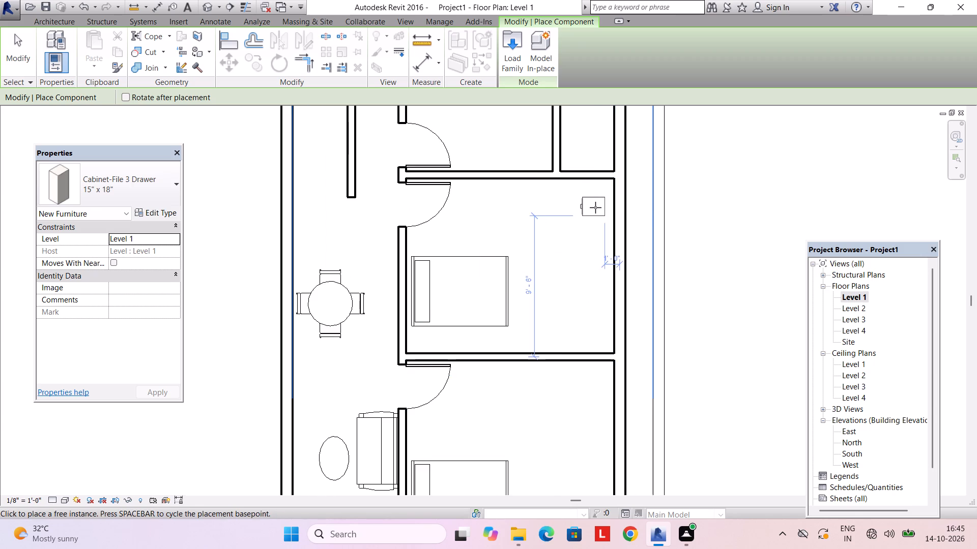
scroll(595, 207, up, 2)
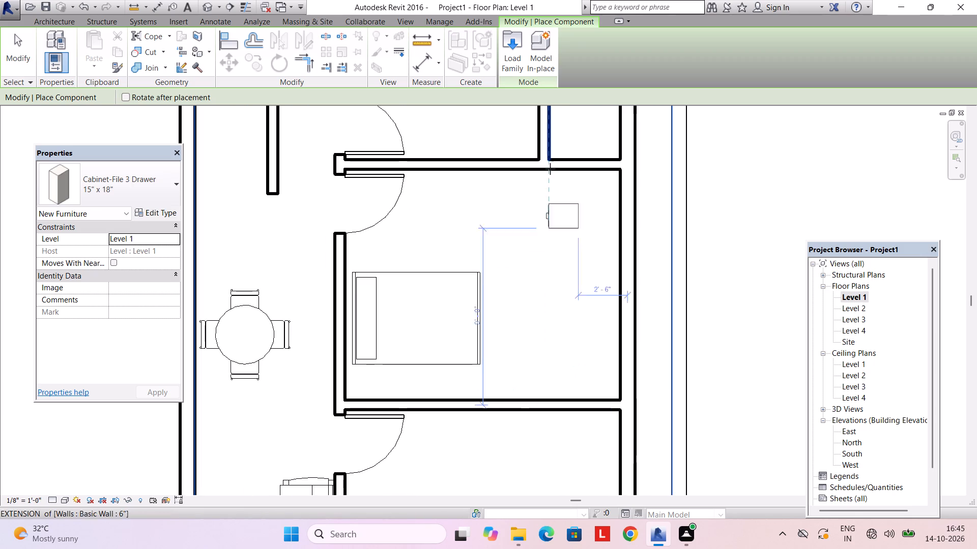
Start loading another family and browse to the US Metric Furniture Storage families.
click(513, 64)
click(428, 134)
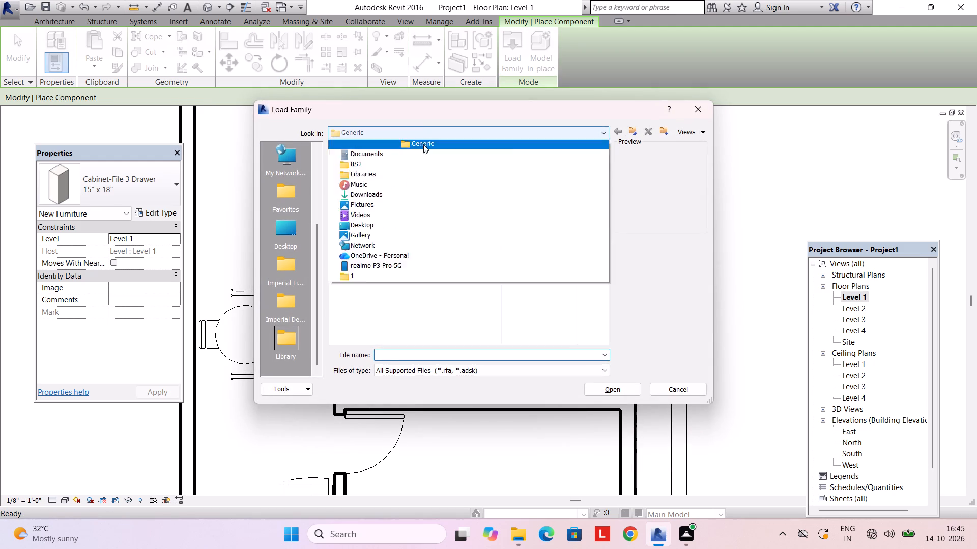
click(412, 206)
double_click(382, 193)
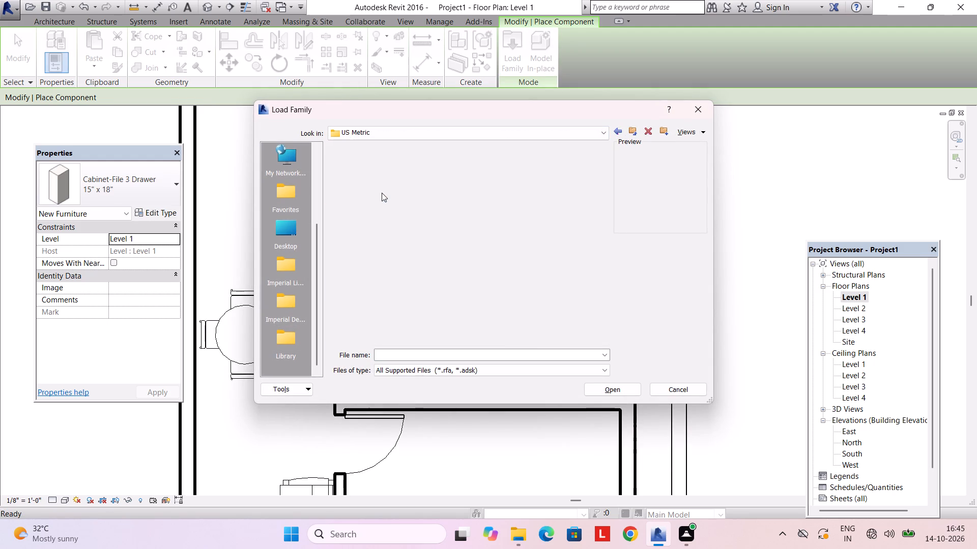
scroll(392, 286, down, 3)
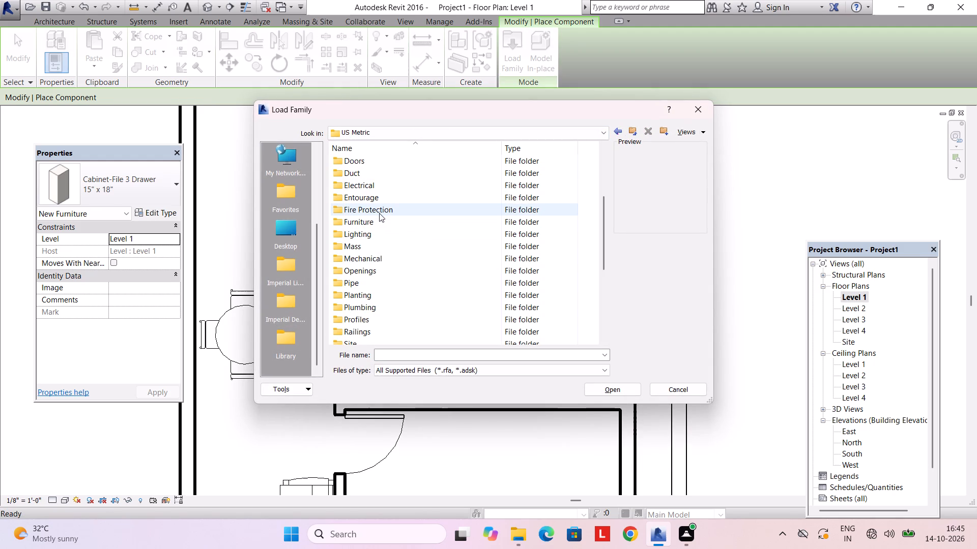
click(378, 220)
double_click(378, 220)
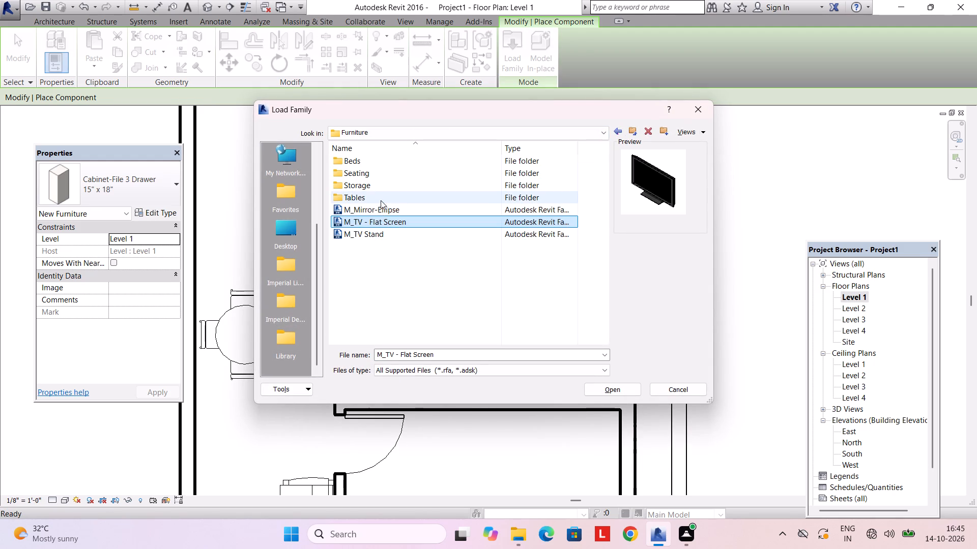
click(377, 185)
click(377, 185)
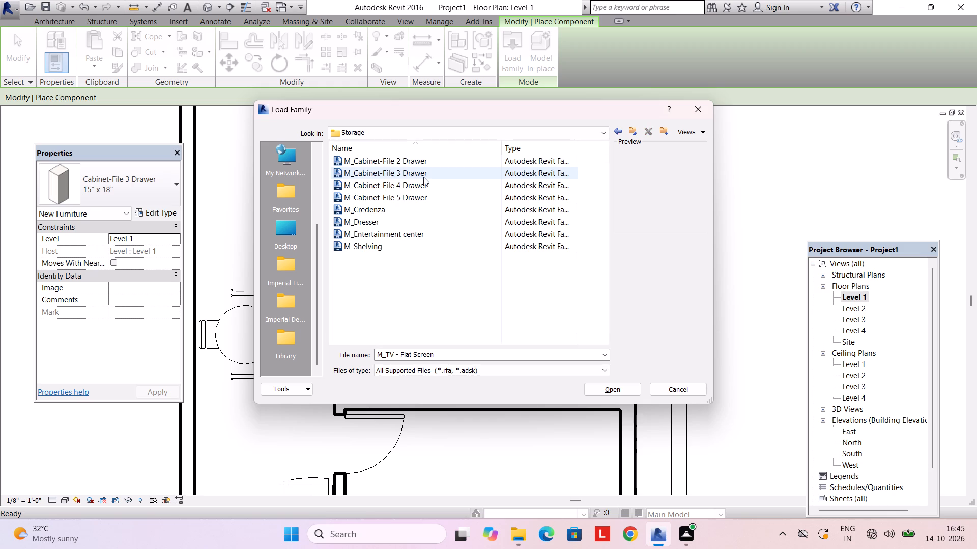
Compare the metric storage family previews and load the M_Dresser family.
click(424, 174)
click(423, 185)
click(425, 208)
click(425, 226)
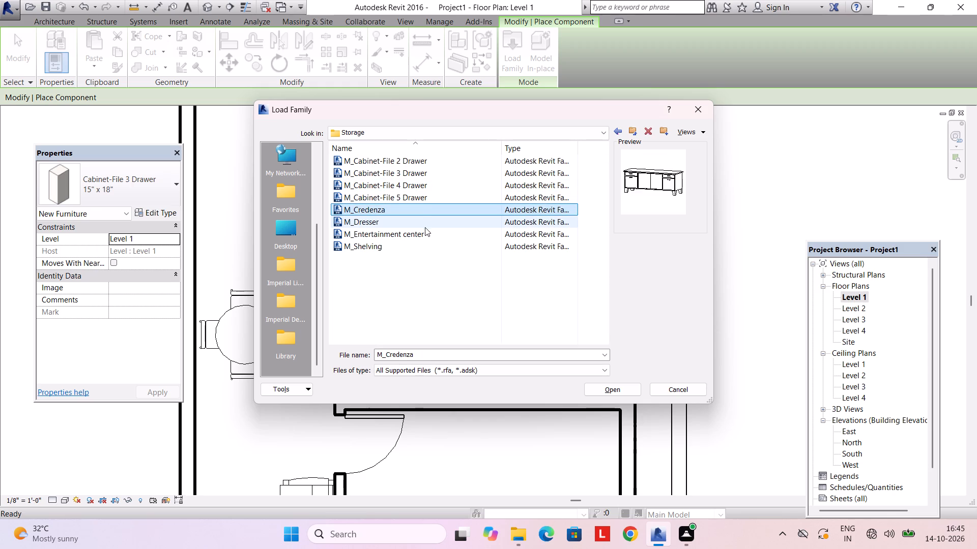
click(426, 246)
click(419, 232)
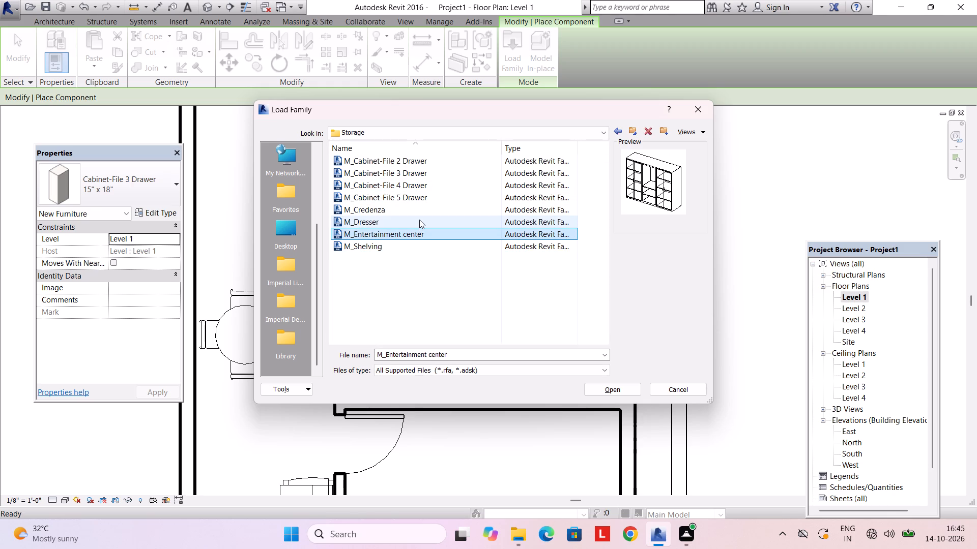
click(419, 220)
click(417, 219)
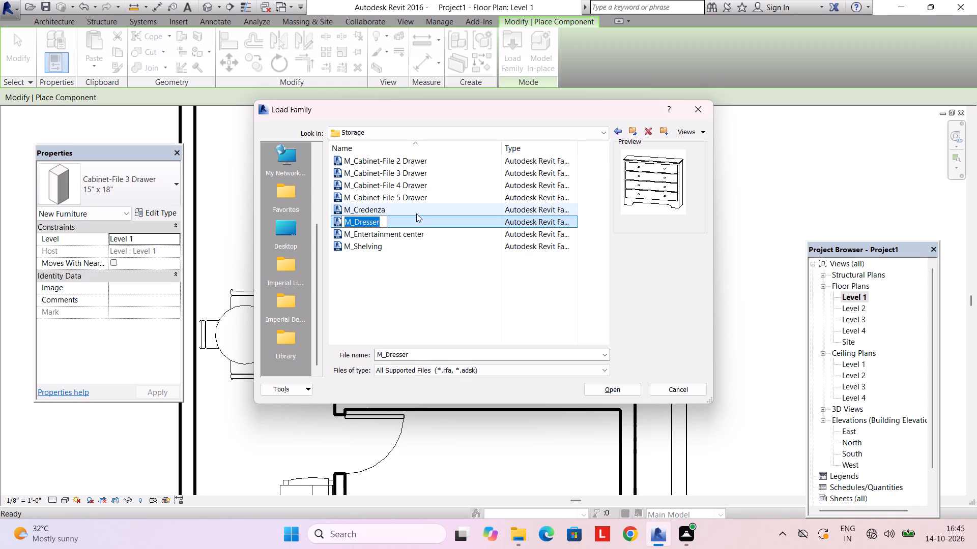
click(407, 212)
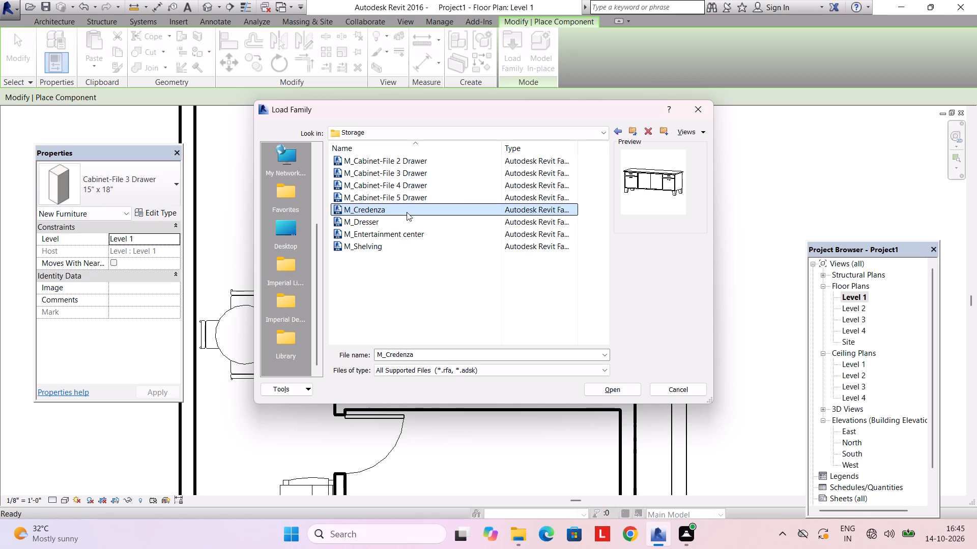
click(408, 200)
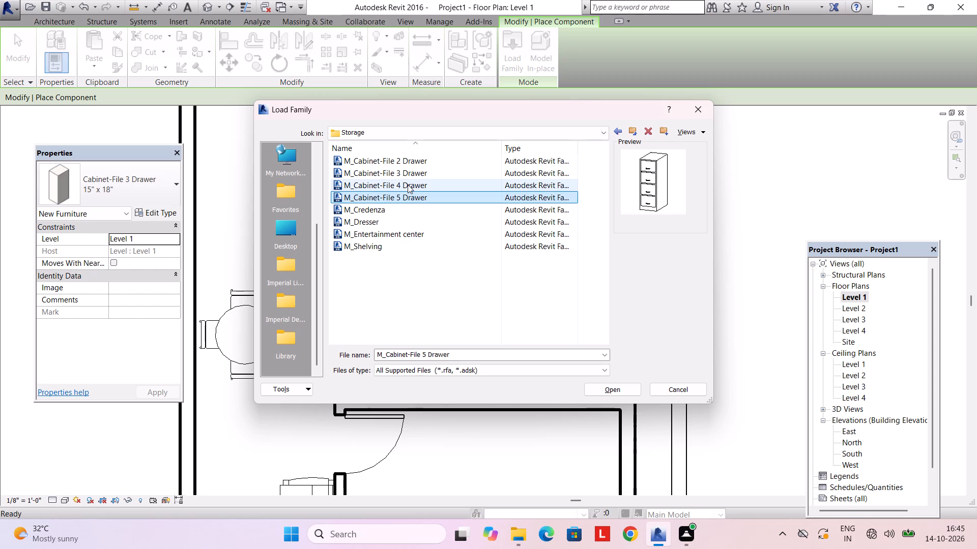
click(408, 185)
click(408, 174)
click(409, 160)
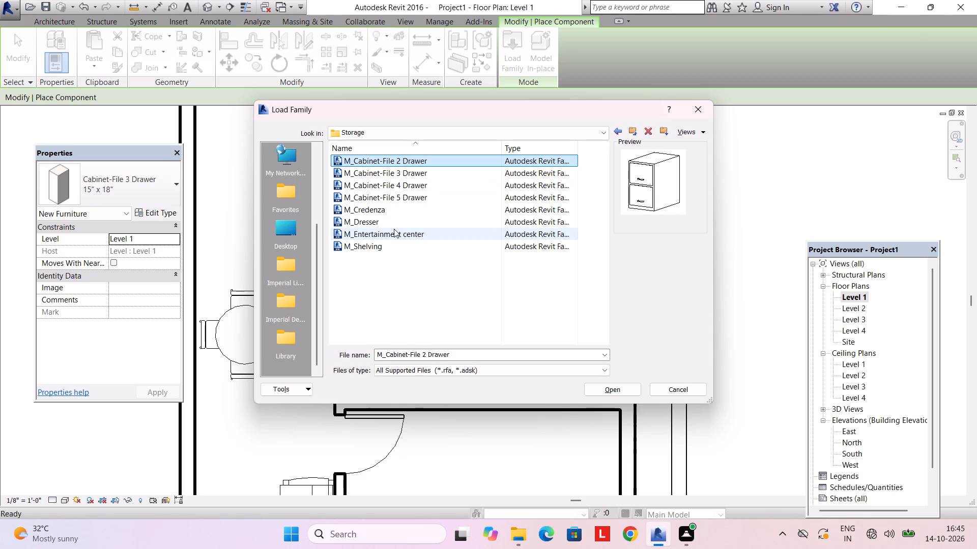
click(393, 223)
click(619, 393)
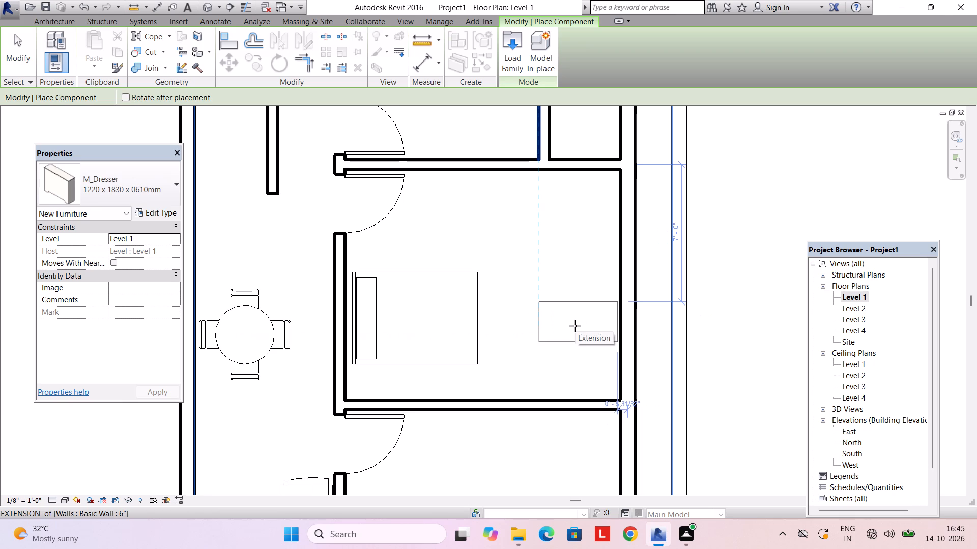
Place a 1220 x 1830 x 0610mm dresser, rotated lengthwise along the east wall, in the middle bedroom's southeast corner.
scroll(574, 325, up, 2)
key(space)
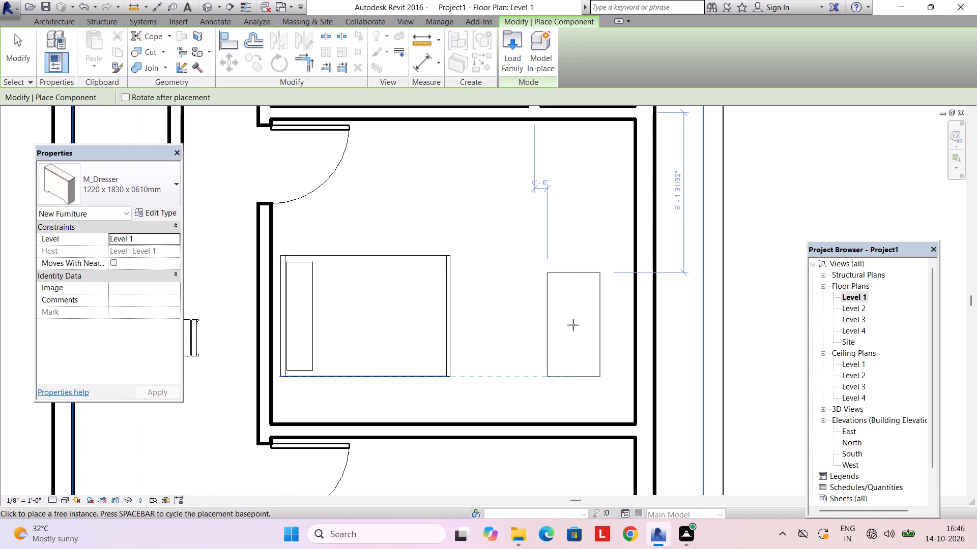
click(600, 352)
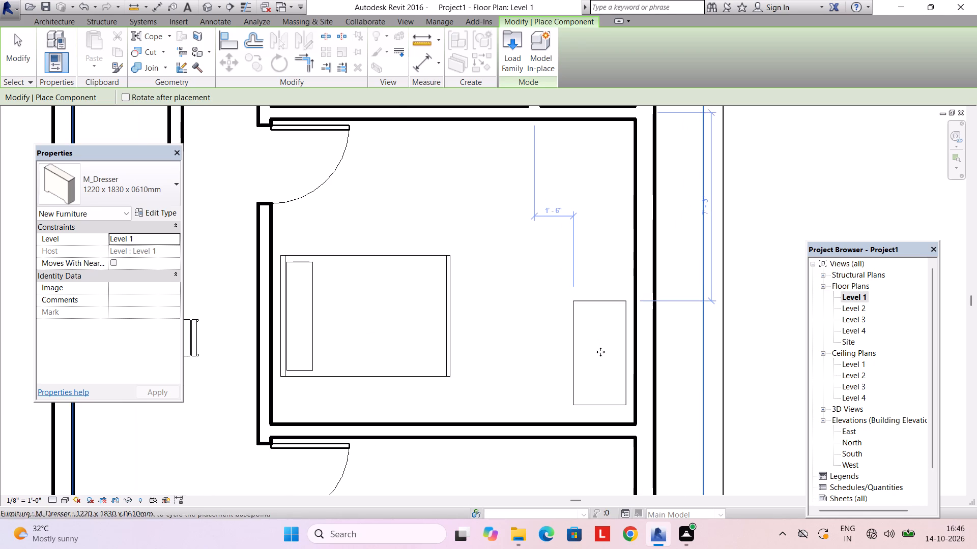
Place a second dresser lengthwise along the north wall of the north bedroom, just east of the bed's head.
scroll(577, 260, down, 2)
middle_drag(571, 262, 532, 405)
scroll(533, 393, down, 1)
middle_drag(526, 311, 521, 393)
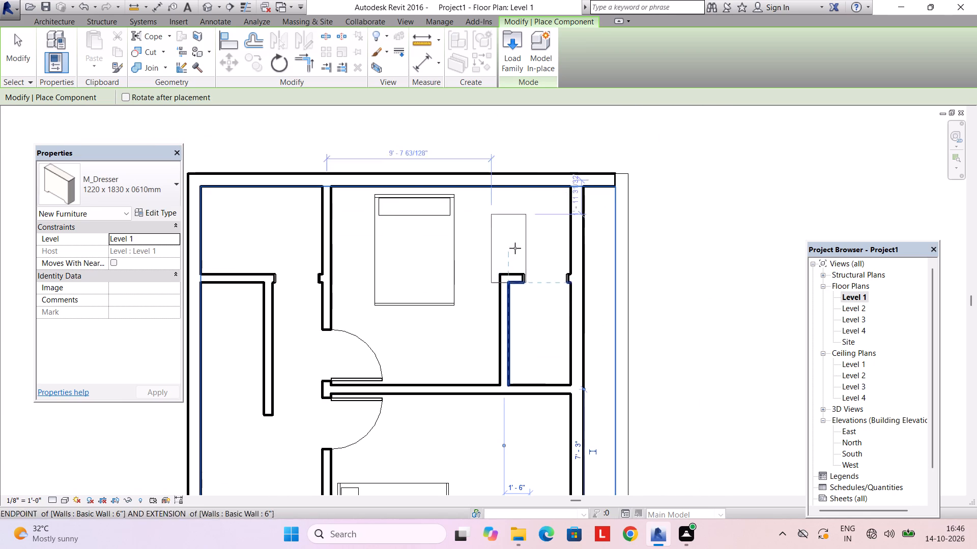
key(space)
key(space)
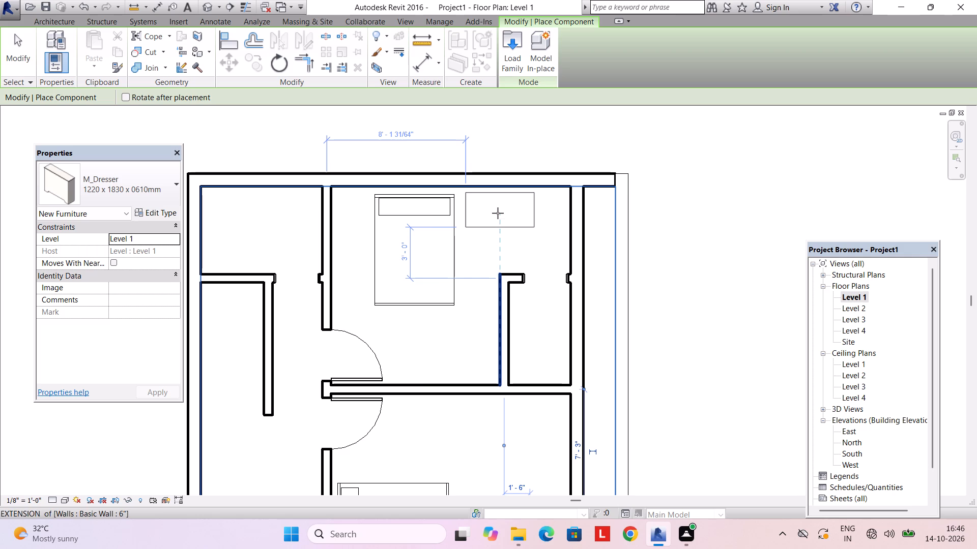
click(498, 212)
Place a third dresser, rotated lengthwise along the east wall, in the south bedroom's southeast corner and finish placing components.
middle_drag(523, 314, 442, 140)
middle_drag(462, 267, 439, 114)
middle_drag(446, 363, 434, 202)
key(space)
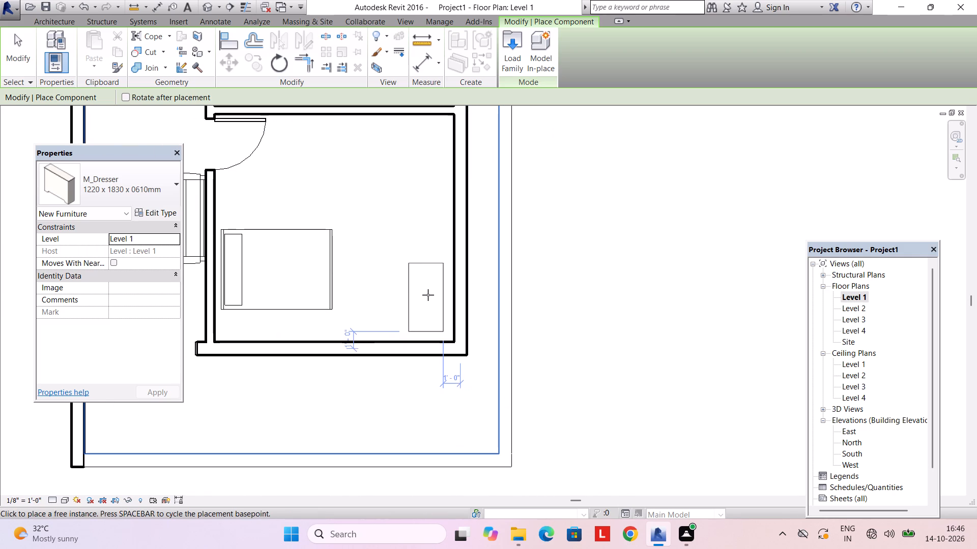
click(428, 296)
scroll(369, 225, down, 4)
middle_drag(370, 233, 383, 323)
middle_drag(387, 296, 398, 354)
key(Escape)
key(Escape)
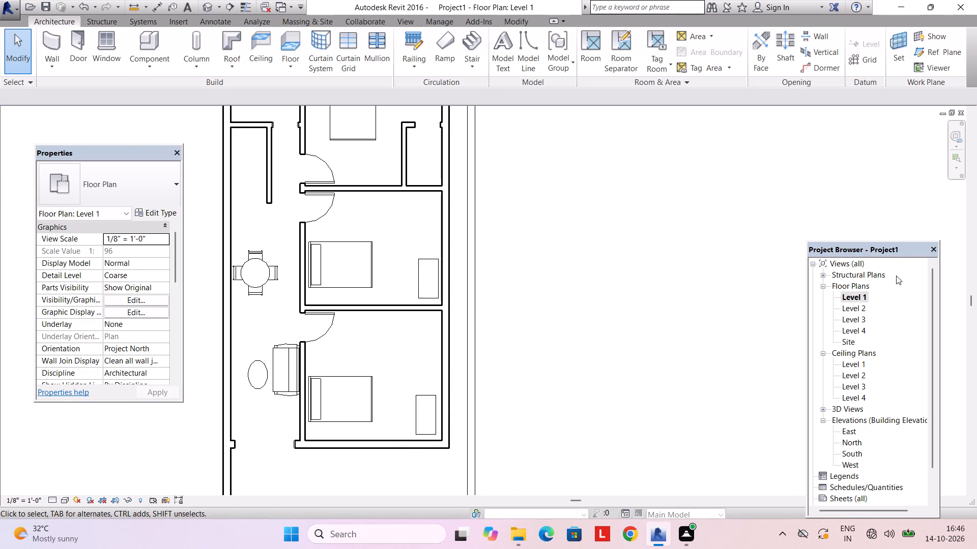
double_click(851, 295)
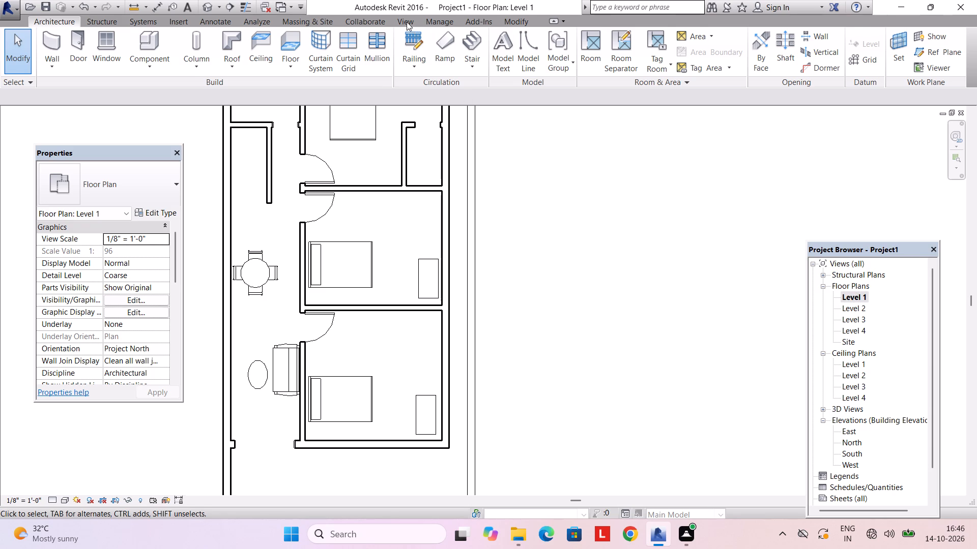
In the 3D view, rotate the middle bedroom's dresser 180 degrees in place.
click(407, 21)
click(370, 67)
click(375, 87)
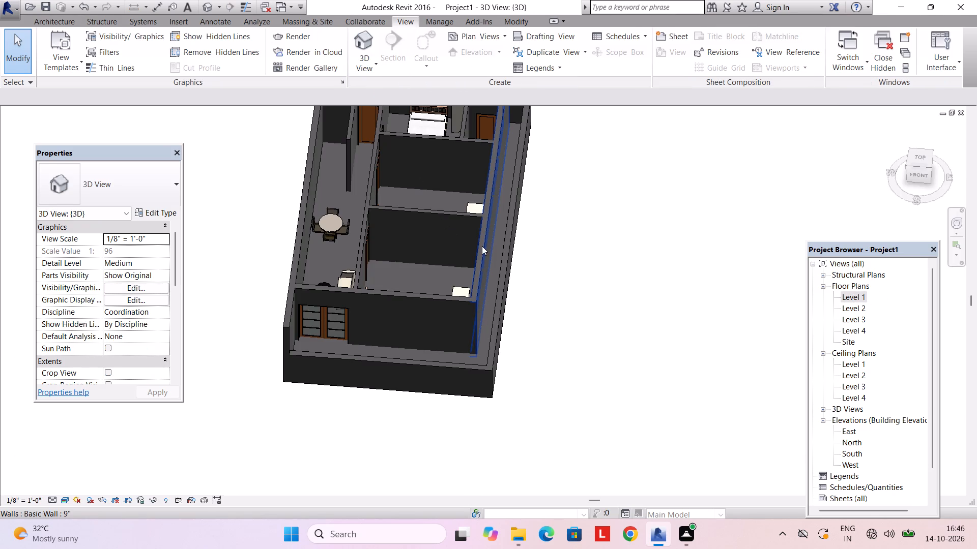
shift+middle_drag(471, 259, 660, 272)
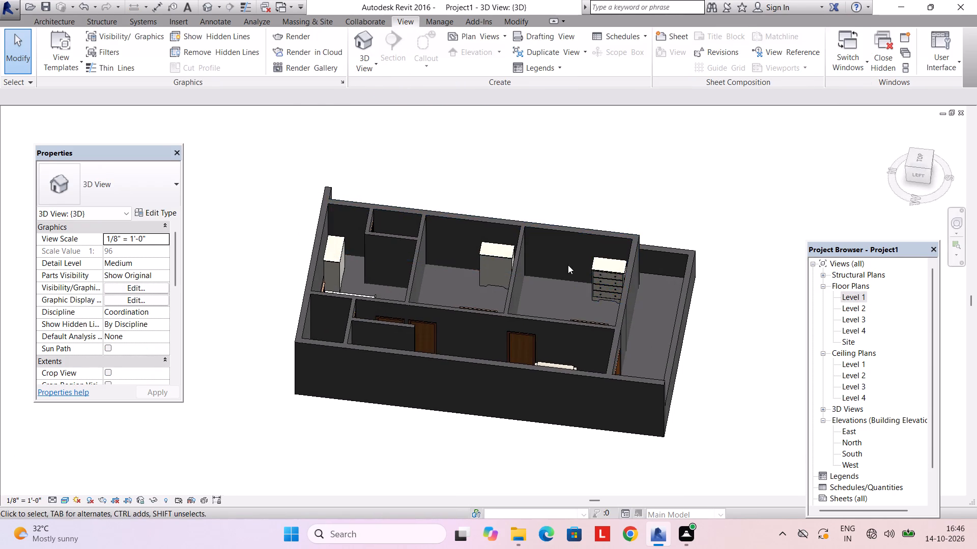
shift+middle_drag(559, 265, 626, 266)
click(521, 256)
key(space)
key(space)
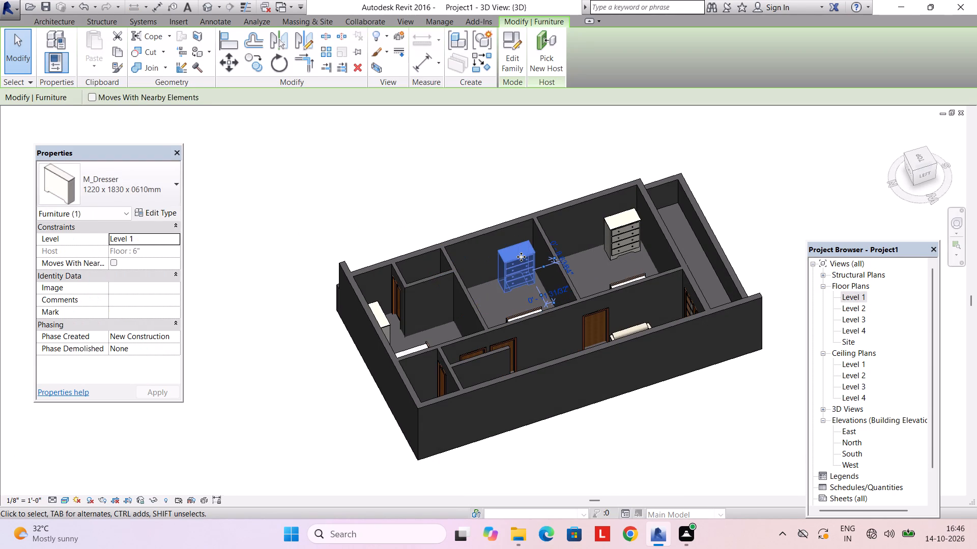
key(Escape)
Rotate the north bedroom's dresser 180 degrees in the 3D view.
shift+middle_drag(458, 290, 349, 286)
click(342, 213)
key(space)
key(space)
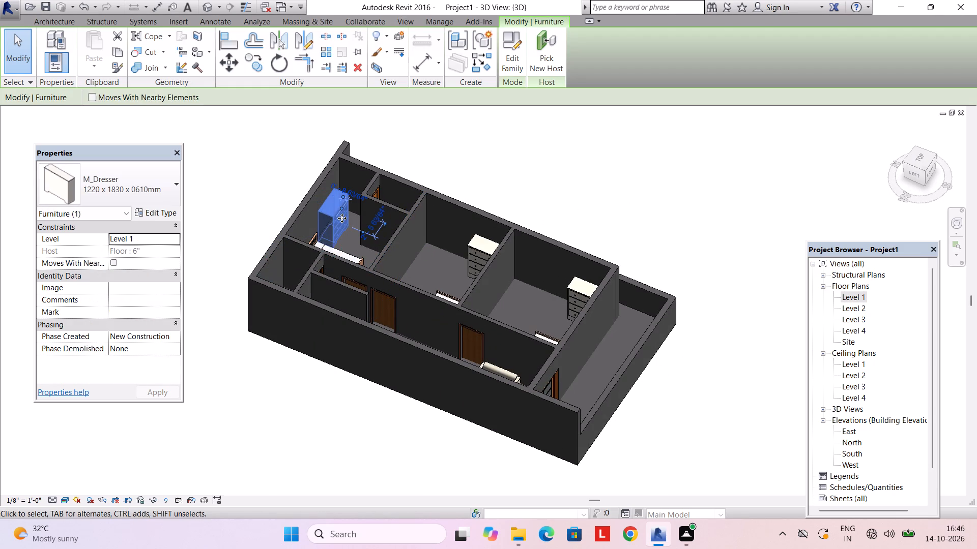
key(Escape)
Return to the Level 1 floor plan and rotate the north bedroom's dresser another 180 degrees.
shift+middle_drag(342, 219, 419, 265)
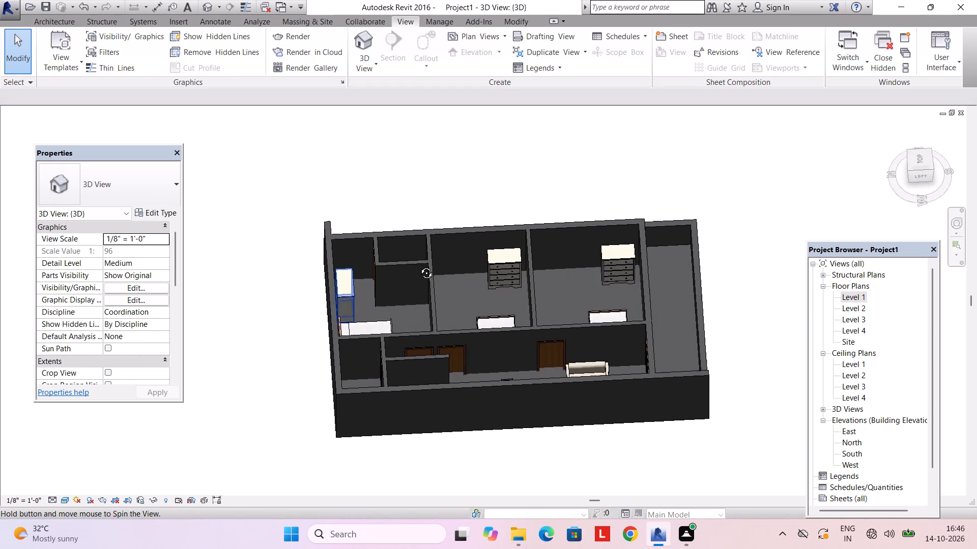
shift+middle_drag(419, 265, 423, 269)
shift+scroll(422, 268, down, 1)
middle_drag(432, 295, 511, 349)
shift+middle_drag(493, 348, 455, 347)
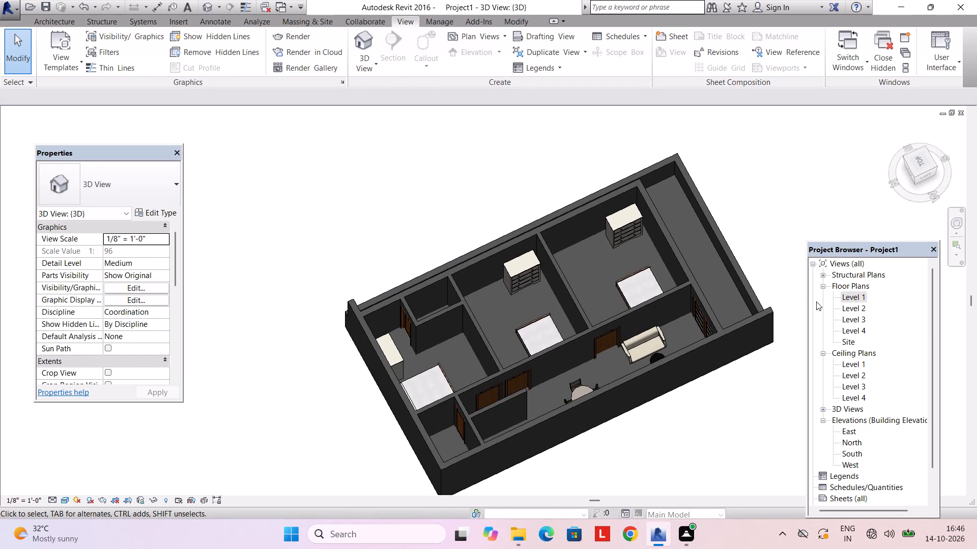
double_click(857, 299)
middle_drag(508, 222, 514, 348)
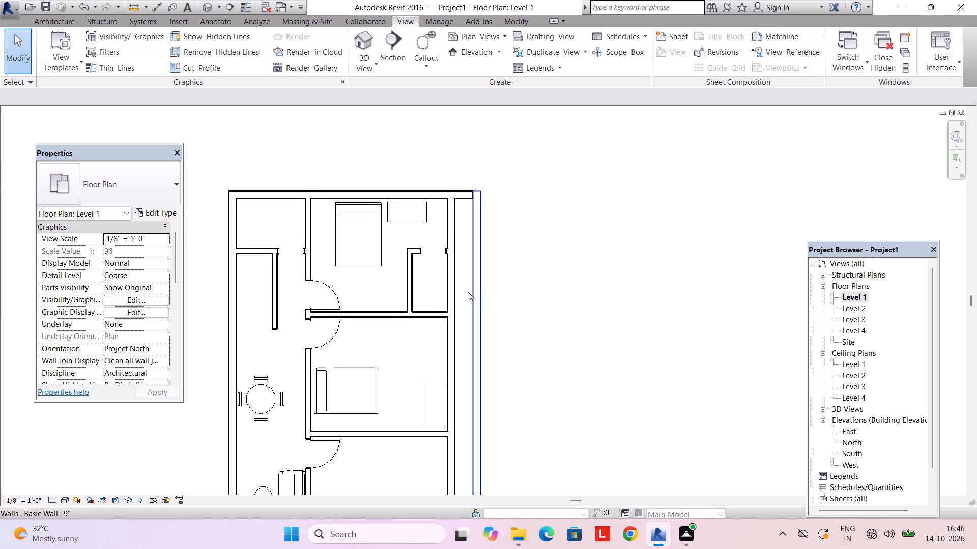
middle_drag(467, 290, 469, 297)
click(416, 221)
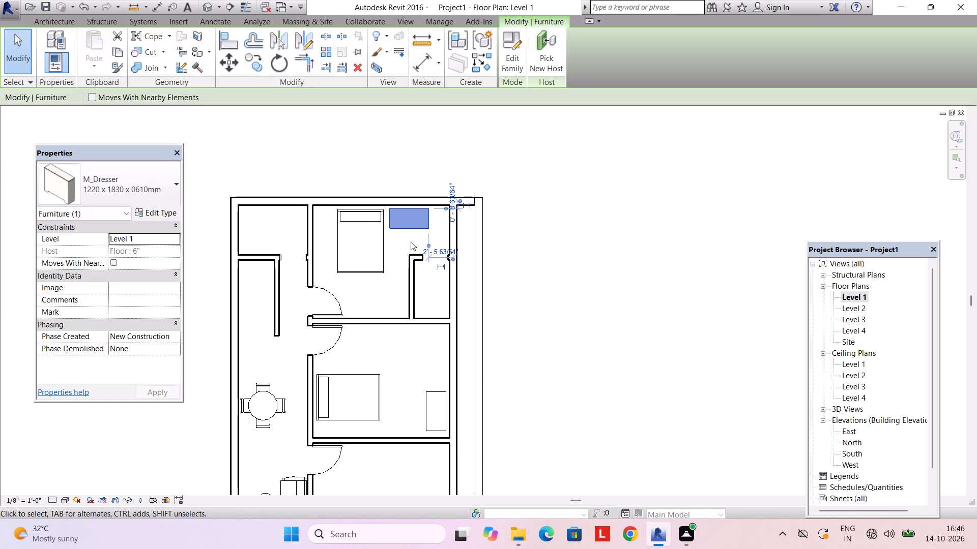
key(space)
key(space)
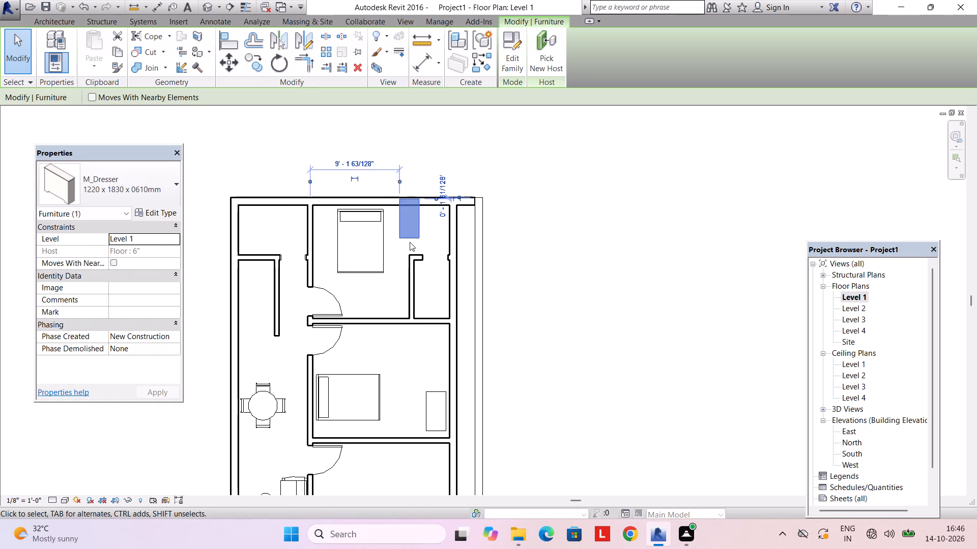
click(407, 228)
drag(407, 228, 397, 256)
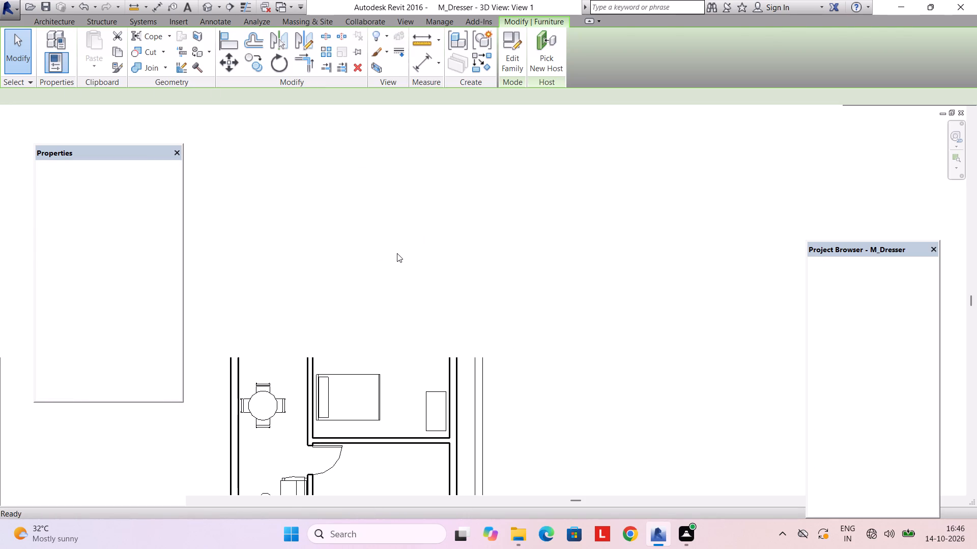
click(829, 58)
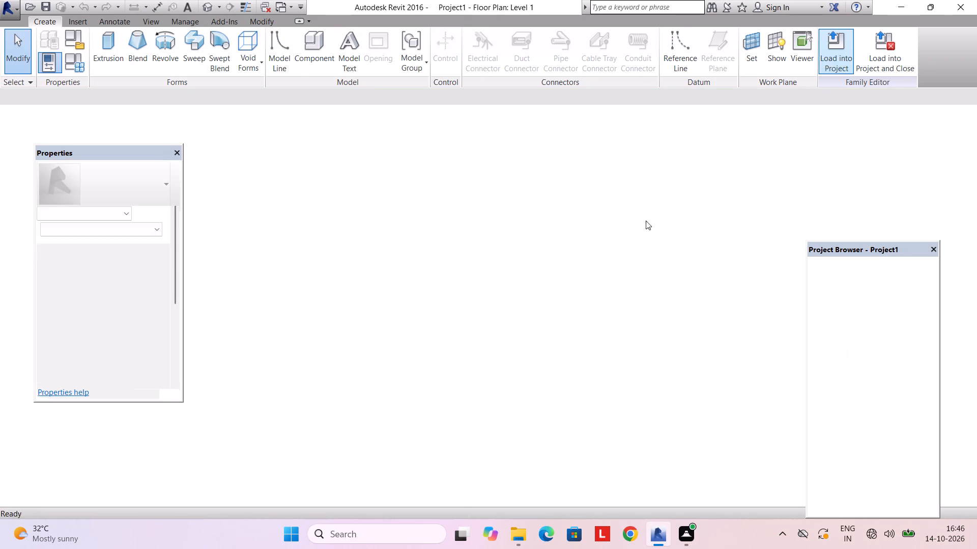
Move the north bedroom's dresser to the room's south wall, between the door swing and the attached toilet's partition.
click(416, 221)
drag(411, 224, 398, 252)
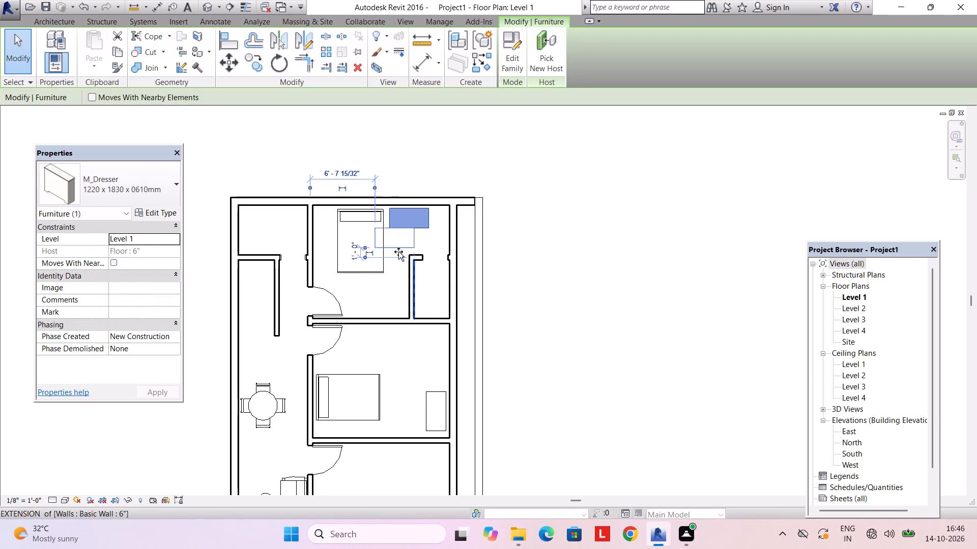
drag(398, 252, 383, 310)
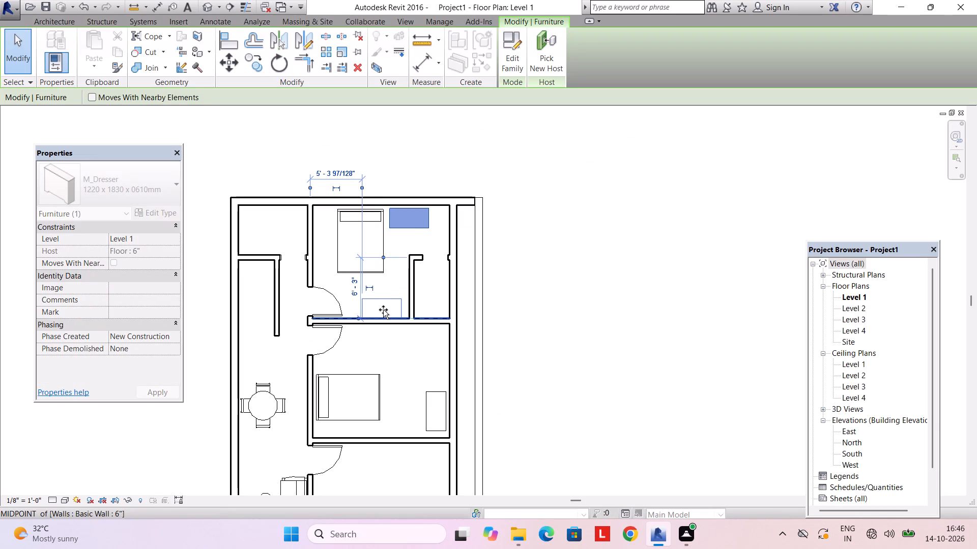
drag(383, 310, 384, 310)
scroll(393, 307, up, 4)
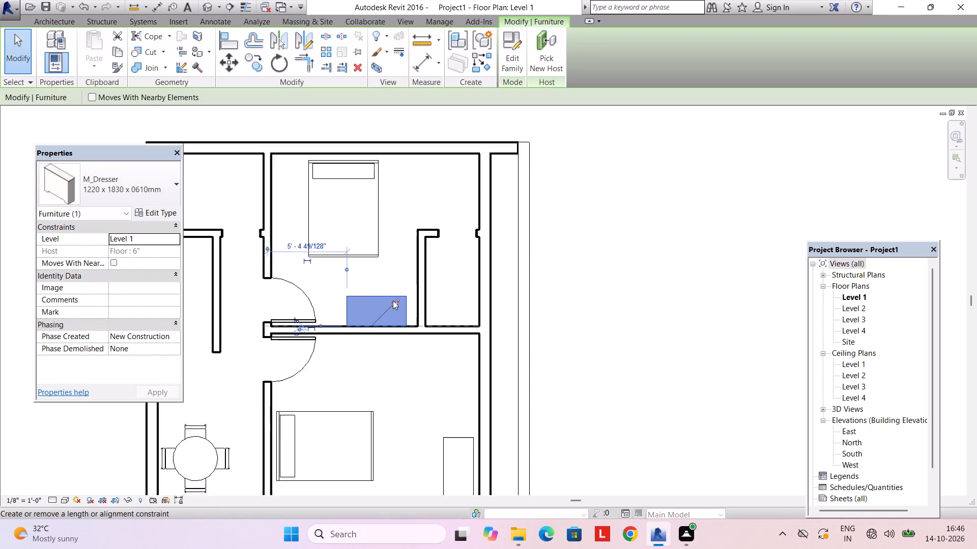
scroll(393, 300, up, 1)
key(Escape)
Nudge the north bedroom's dresser east along the south wall, close to the attached toilet's partition.
click(407, 300)
key(Up)
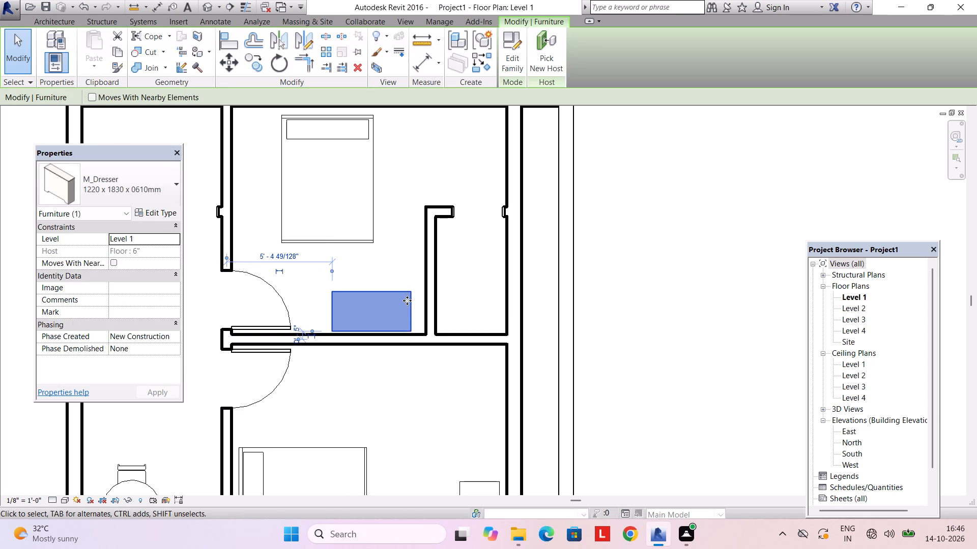
key(Up)
key(Right)
key(Right)
key(Right)
key(Down)
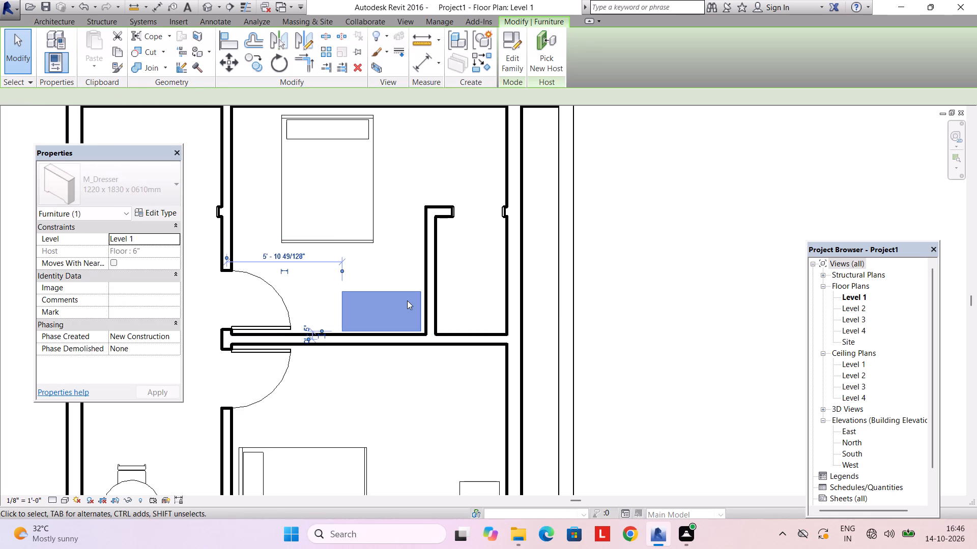
key(Escape)
Examine the furniture layout of the bedrooms and living area in the Level 1 plan.
scroll(405, 300, down, 7)
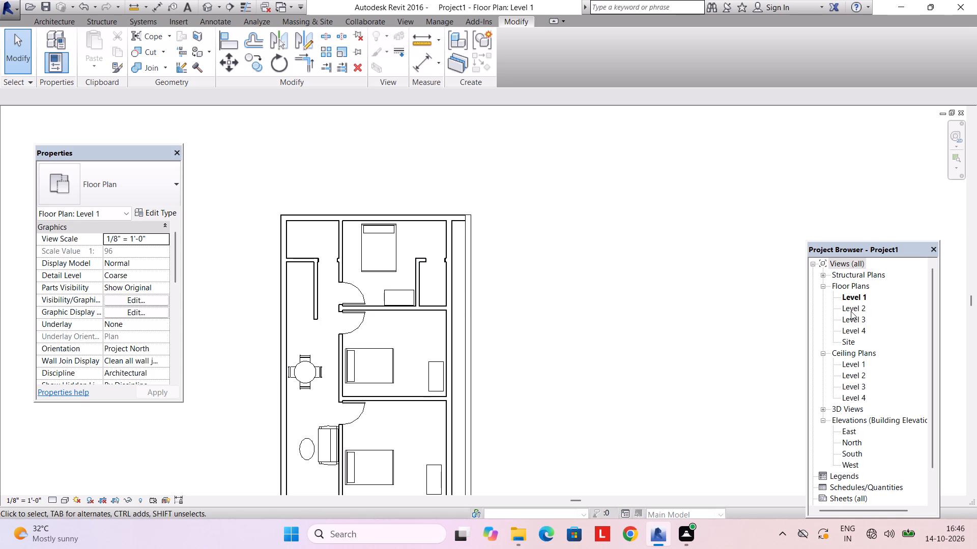
middle_drag(467, 297, 496, 260)
scroll(448, 294, up, 1)
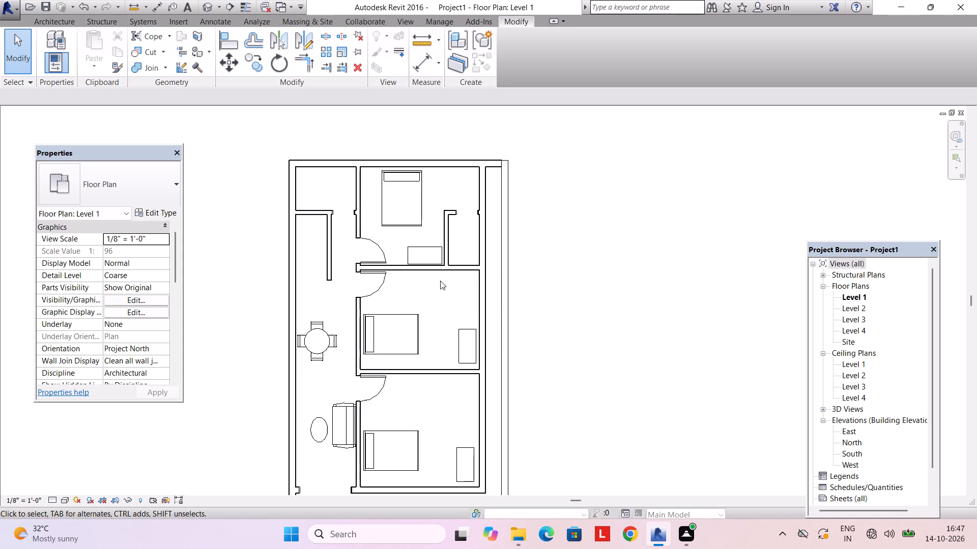
scroll(440, 281, up, 3)
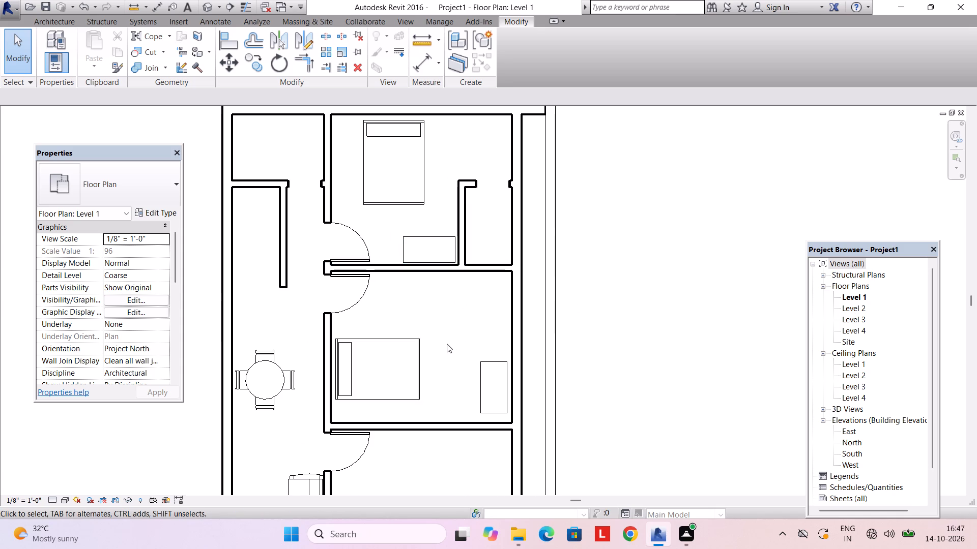
middle_drag(446, 339, 418, 273)
scroll(418, 273, down, 2)
middle_drag(419, 277, 449, 319)
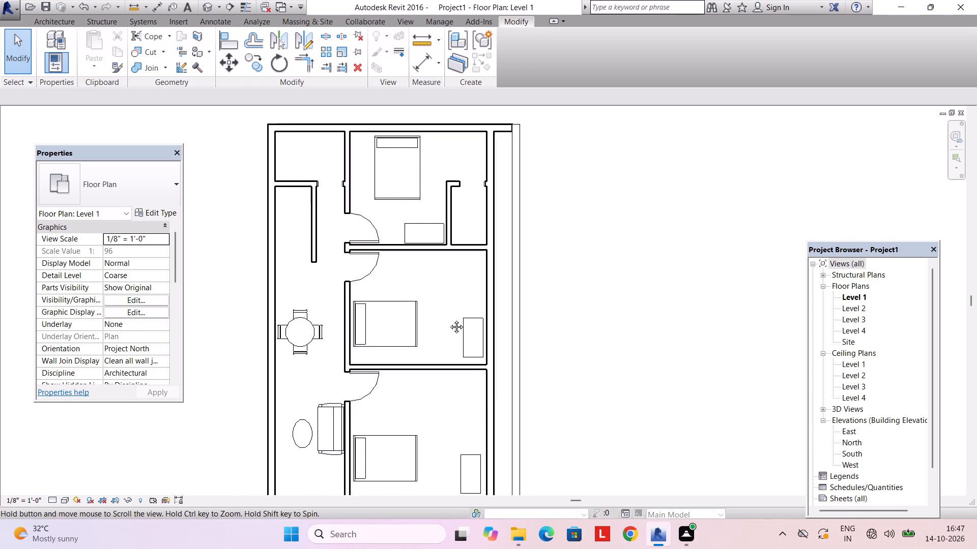
middle_drag(449, 319, 467, 353)
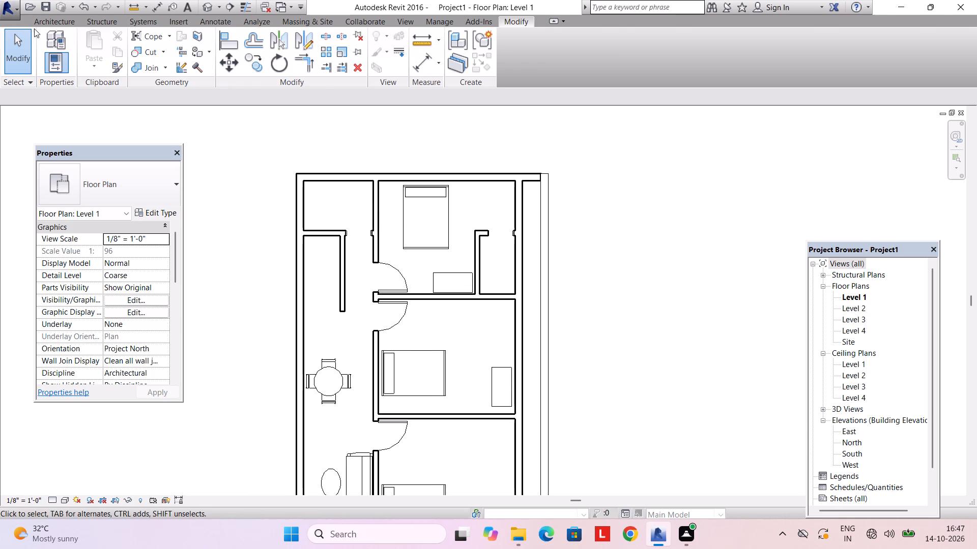
Load the M_Toilet-Commercial-Wall-2D family from the US Metric library's Plumbing > Architectural > Fixtures > Water Closets folder as a component.
click(47, 23)
click(140, 66)
click(149, 79)
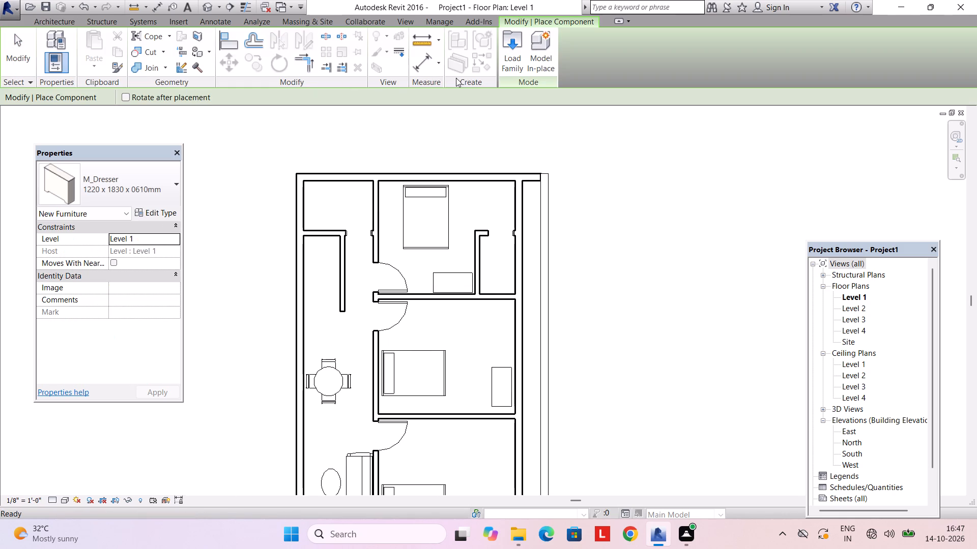
click(511, 60)
click(466, 133)
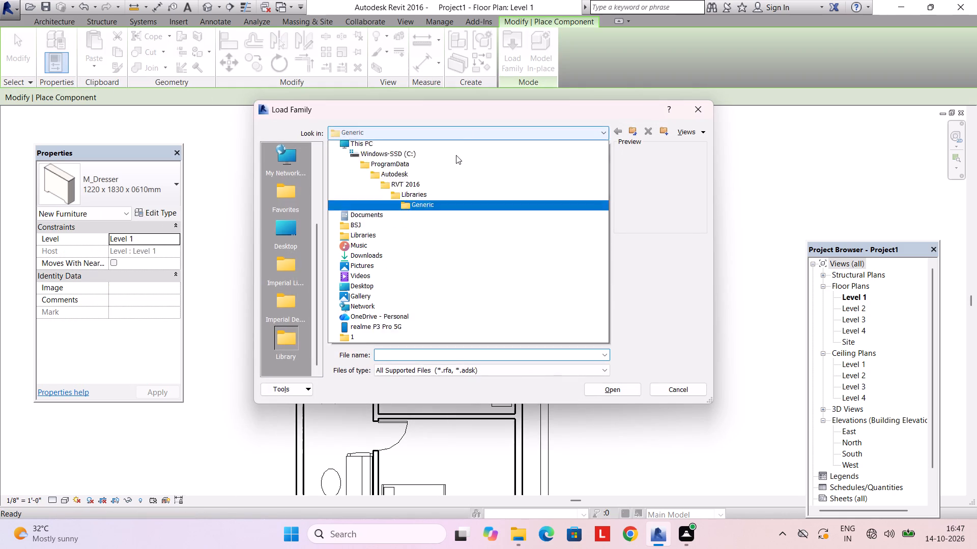
click(427, 206)
scroll(402, 272, down, 3)
double_click(390, 200)
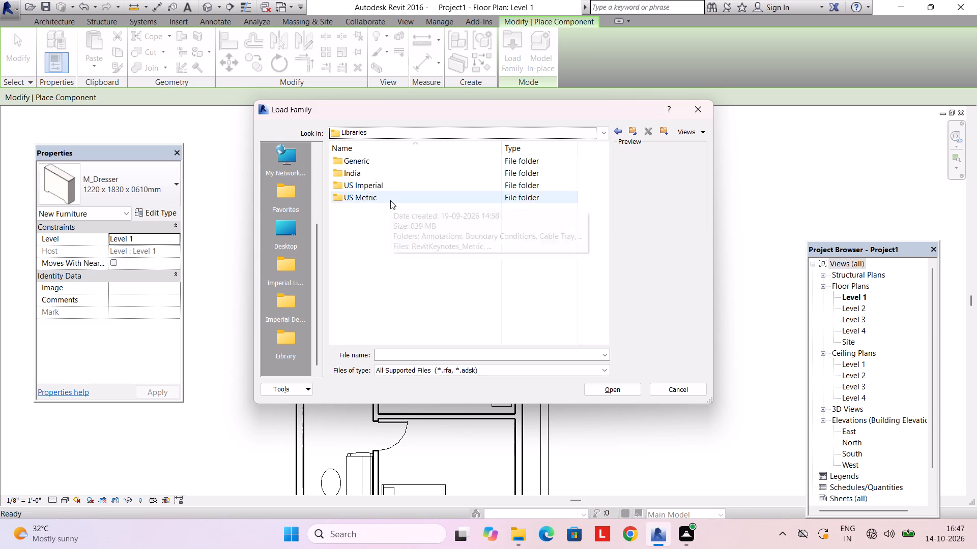
scroll(388, 272, down, 3)
double_click(370, 311)
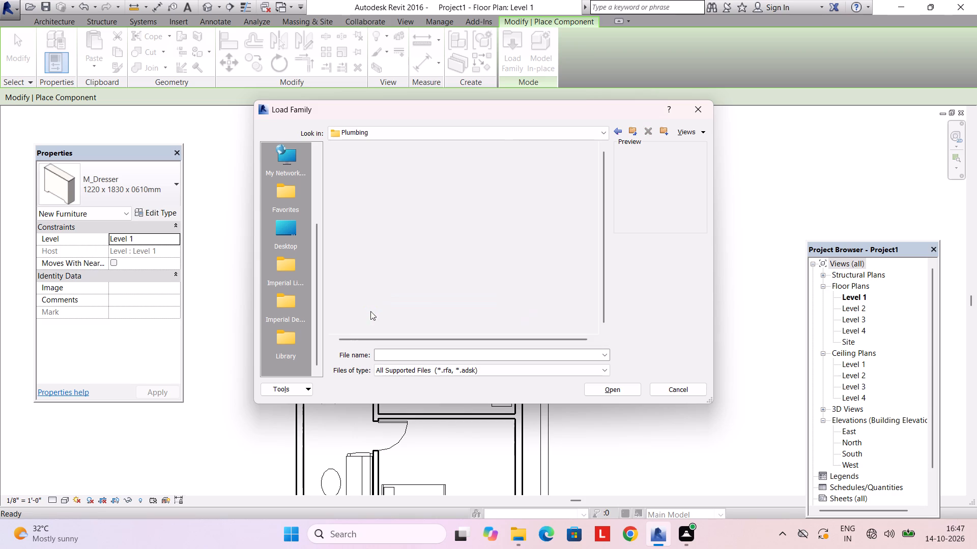
double_click(380, 164)
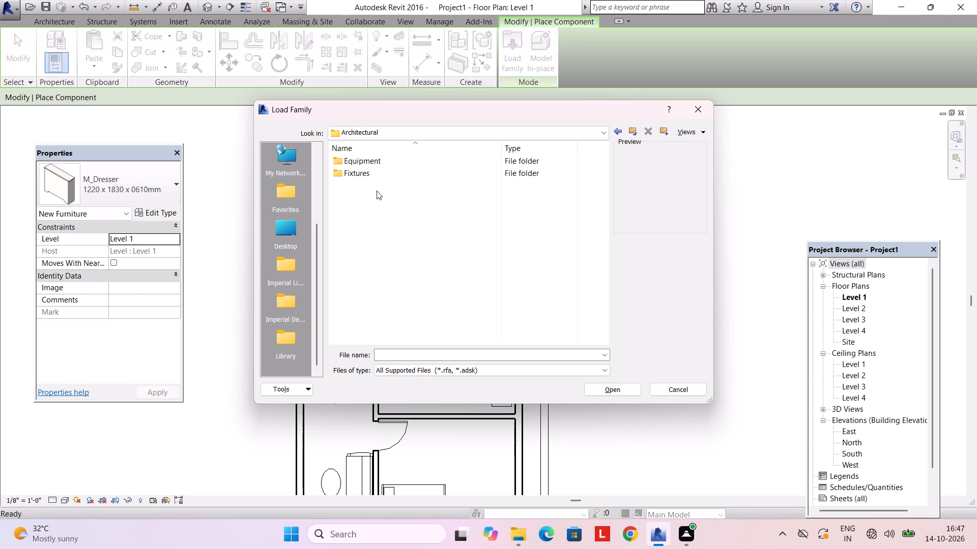
double_click(371, 170)
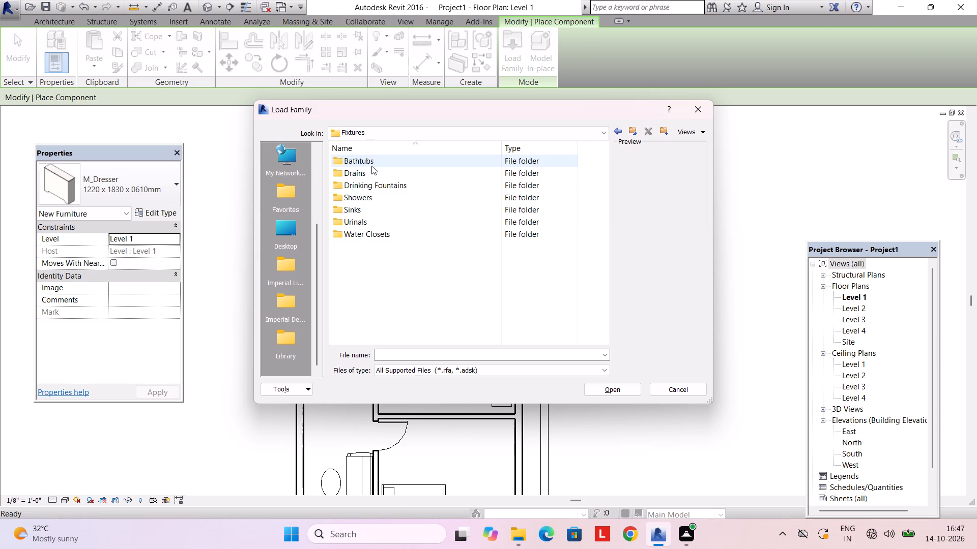
double_click(359, 231)
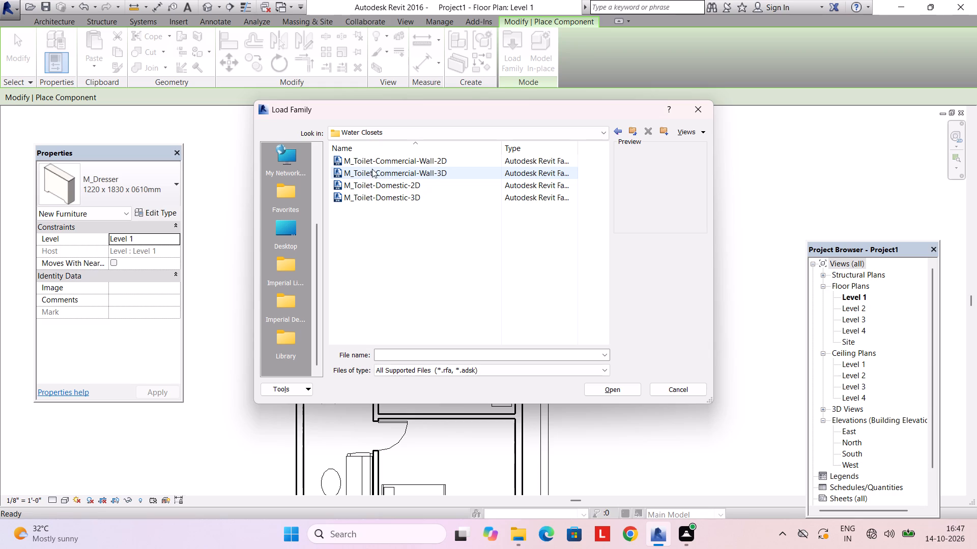
click(372, 168)
click(374, 166)
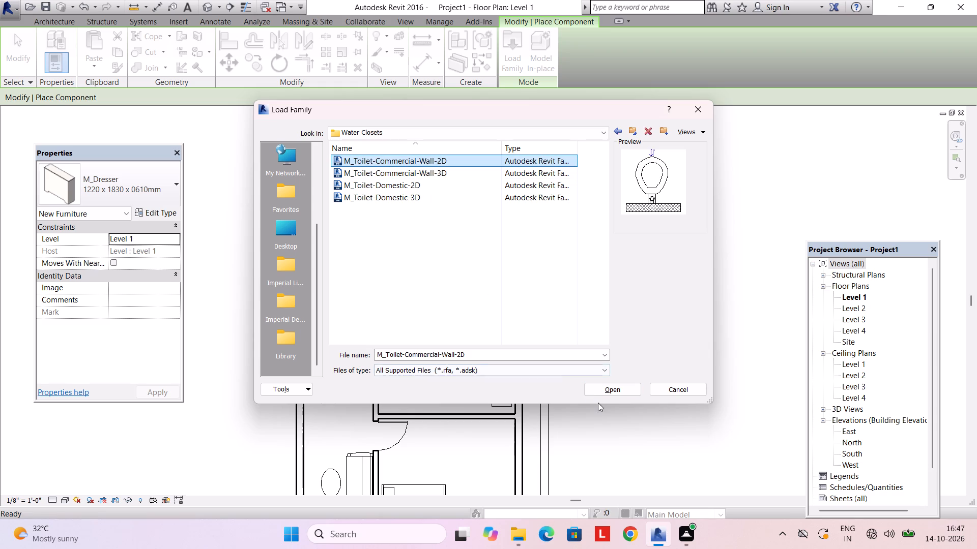
click(611, 389)
Place 380mm Seat Height toilets on the northwest toilet room's west wall and the north bedroom's attached toilet's south wall.
click(309, 207)
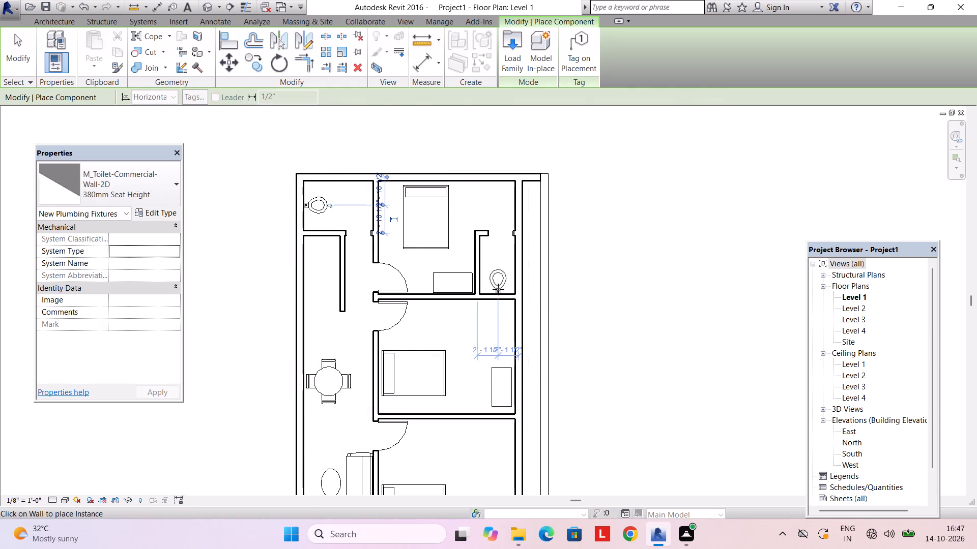
click(498, 289)
Load the Kitchenette - Medium family from the US Imperial library's Specialty Equipment > Domestic folder as a component.
click(508, 65)
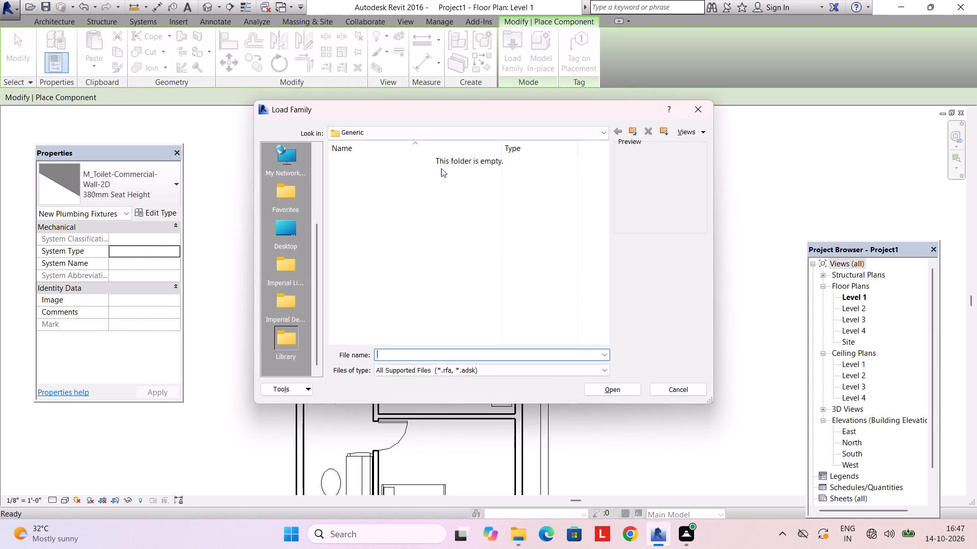
click(411, 134)
click(408, 207)
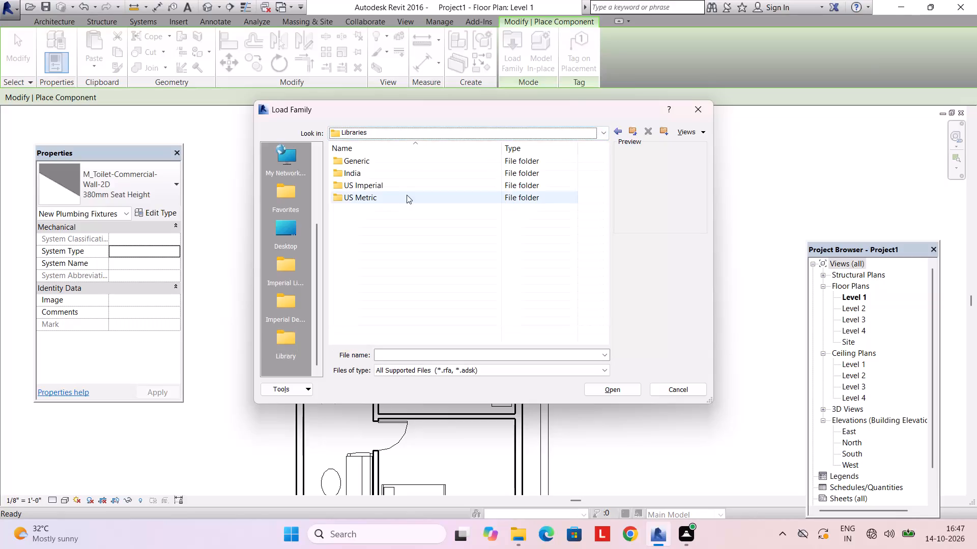
double_click(411, 186)
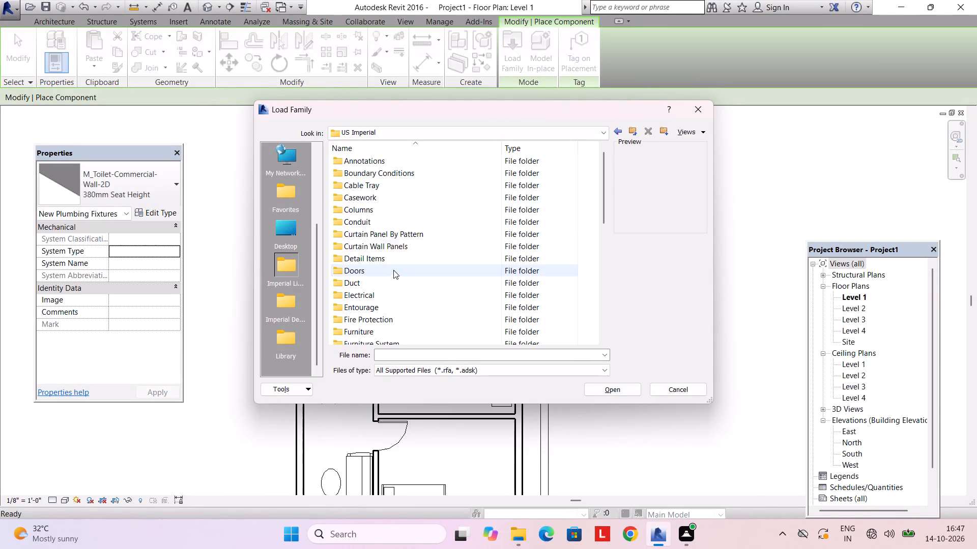
scroll(375, 294, down, 7)
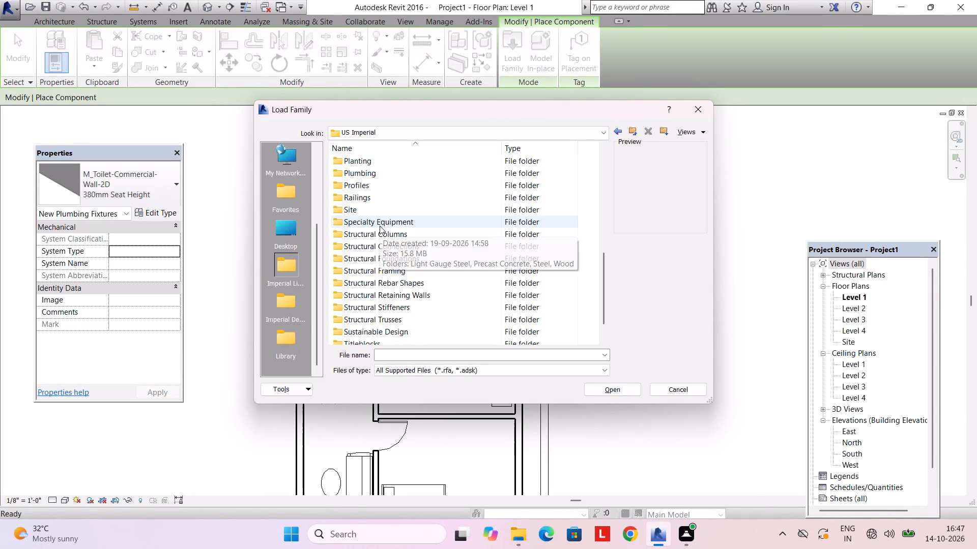
double_click(380, 226)
double_click(381, 177)
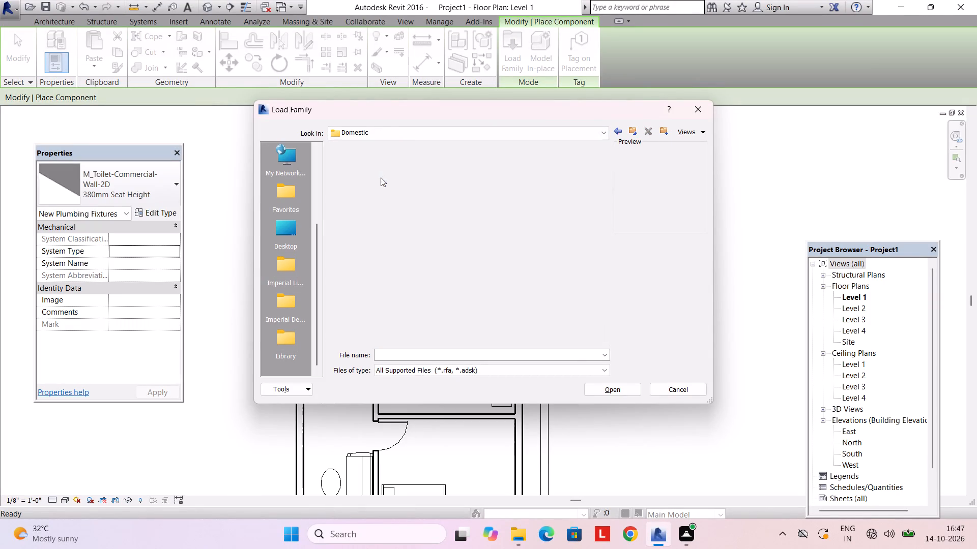
click(381, 164)
click(381, 169)
click(378, 190)
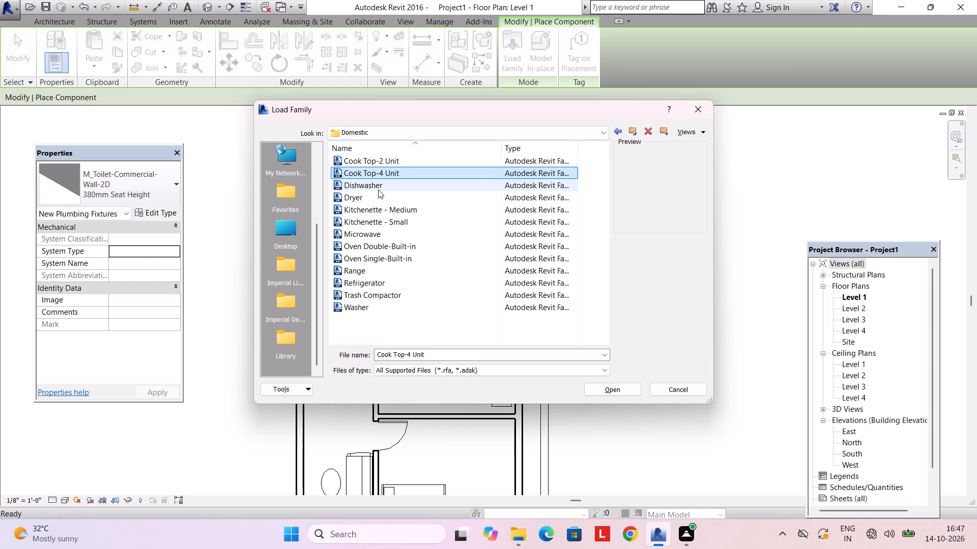
click(382, 278)
click(382, 290)
click(375, 298)
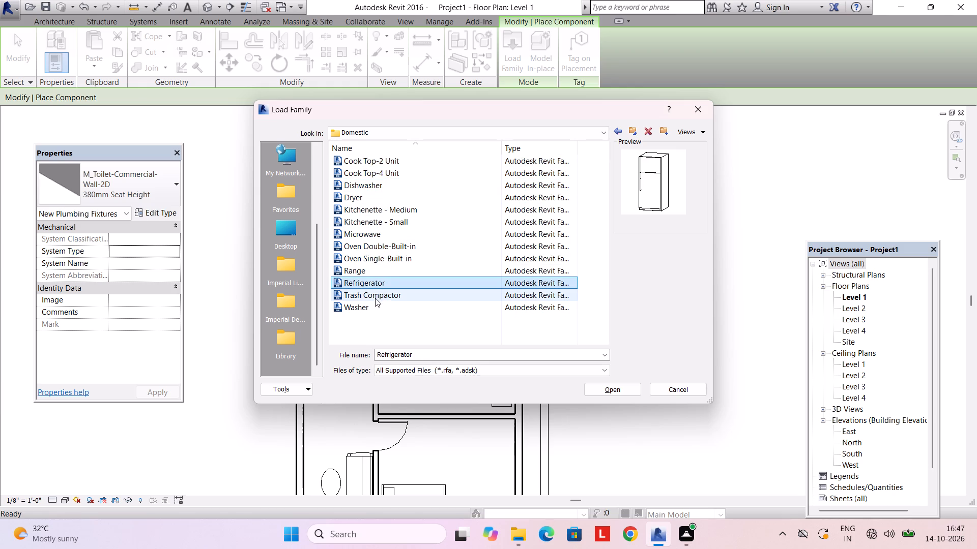
click(368, 292)
click(372, 224)
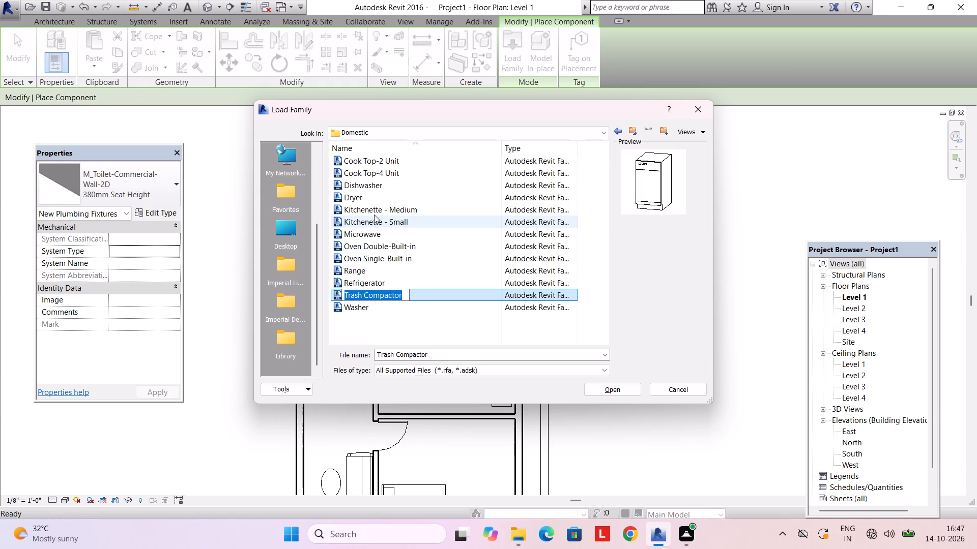
click(375, 211)
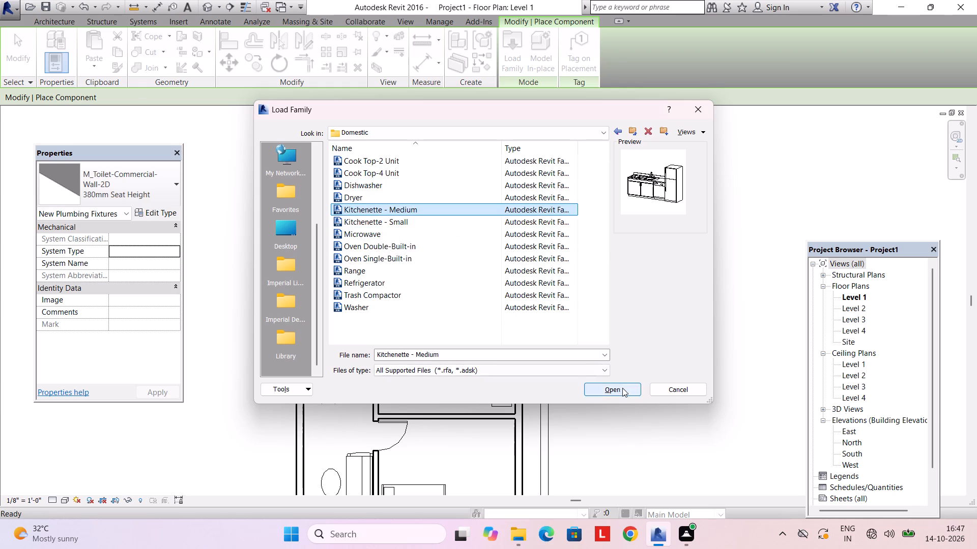
drag(622, 388, 617, 385)
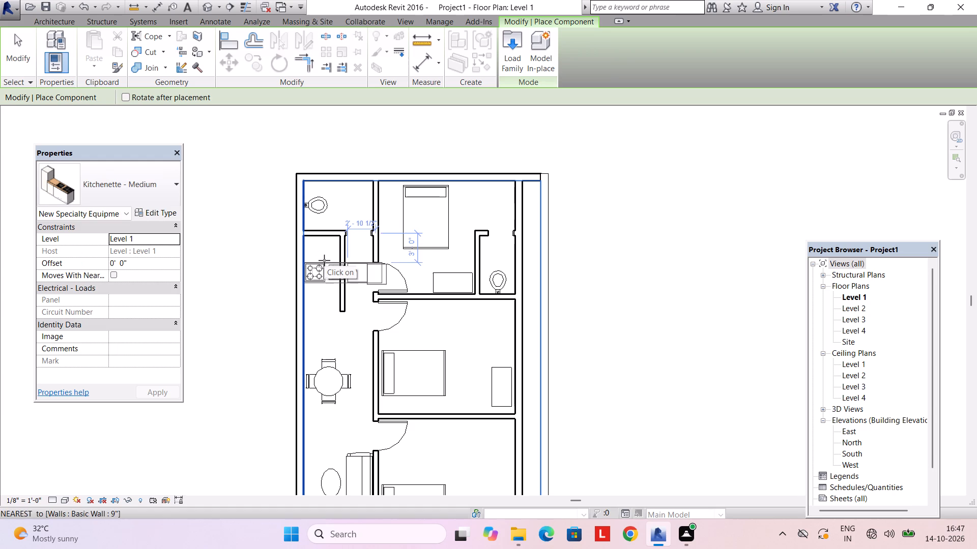
Place the Kitchenette - Medium rotated along the west wall, with its cooktop end against the northwest toilet's south wall.
key(space)
key(space)
key(space)
key(space)
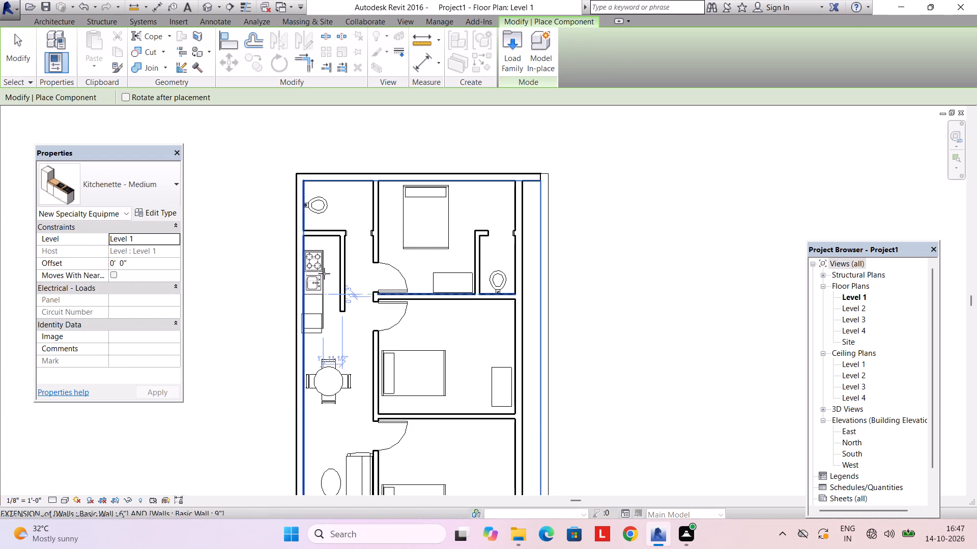
scroll(324, 271, up, 5)
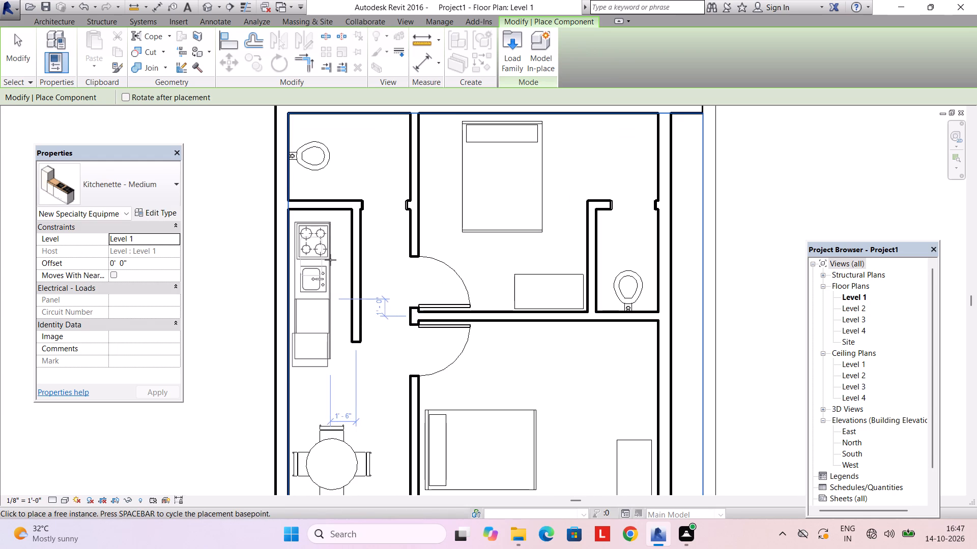
scroll(330, 260, up, 2)
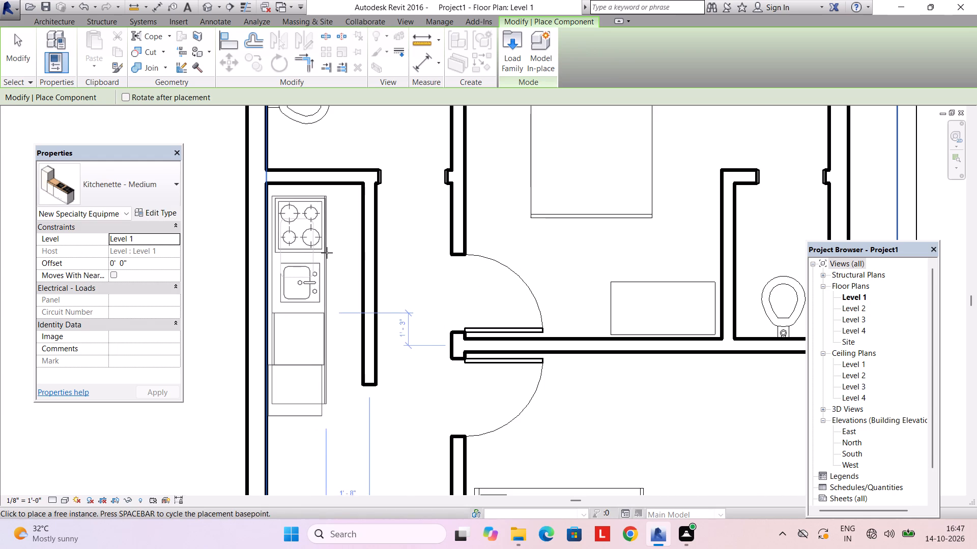
scroll(327, 253, up, 2)
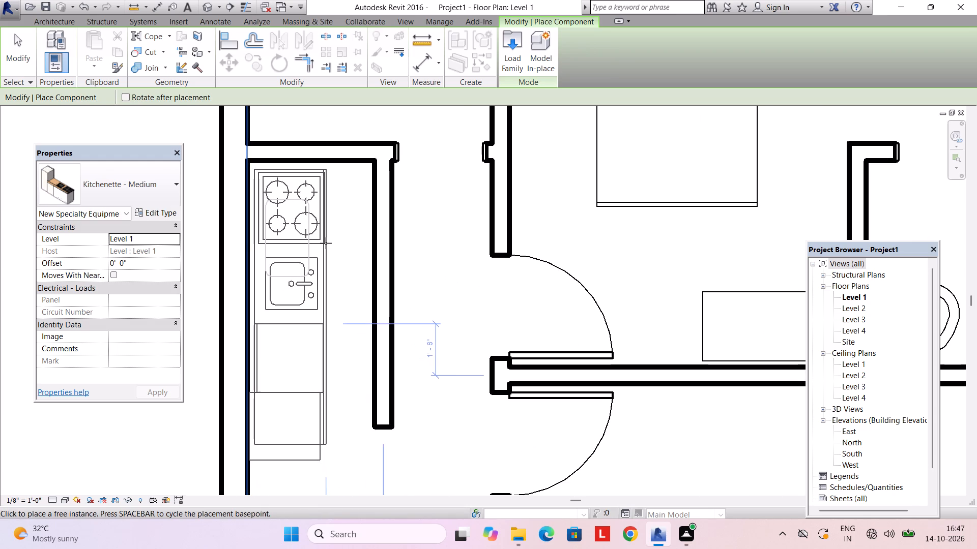
scroll(326, 243, up, 4)
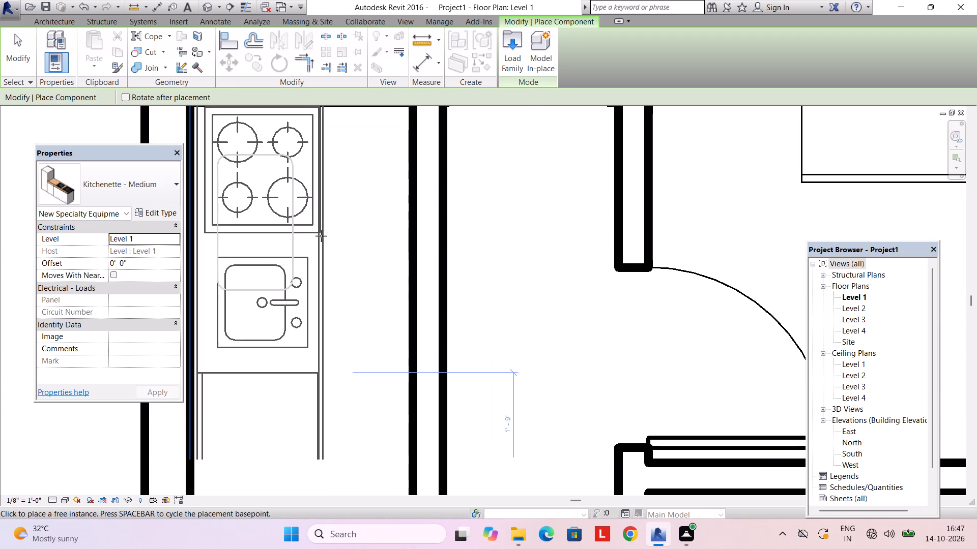
scroll(326, 240, down, 3)
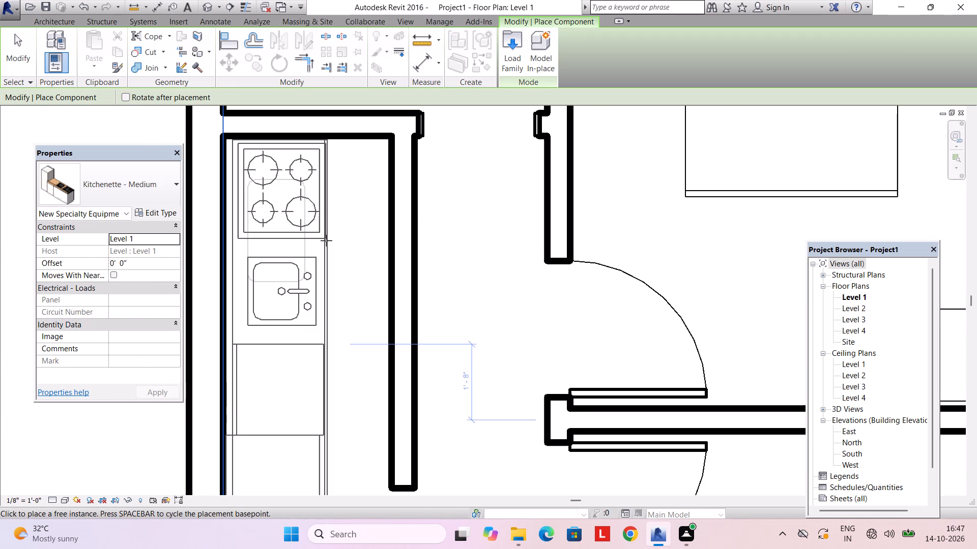
click(326, 241)
scroll(326, 239, down, 3)
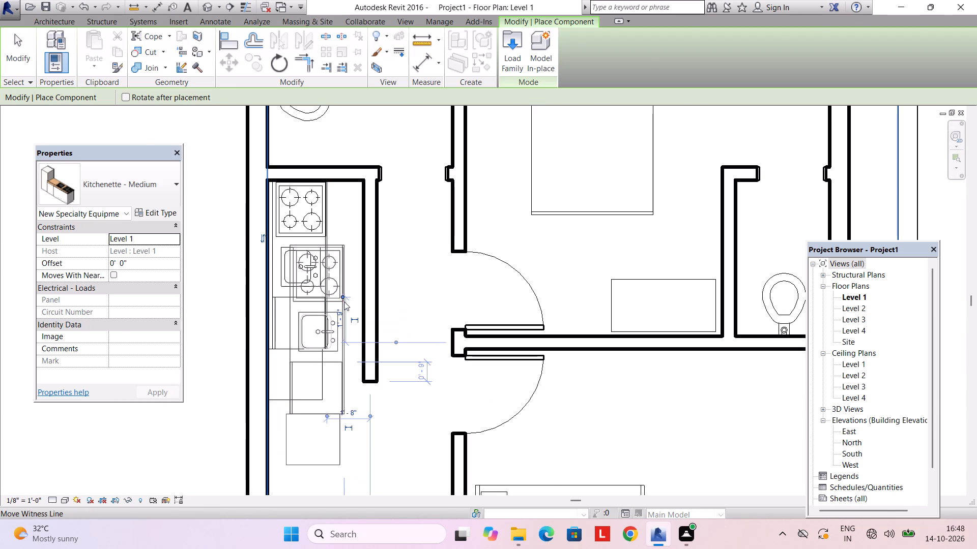
key(Escape)
key(Escape)
Nudge the kitchenette slightly south and east, off the adjoining kitchen walls.
click(318, 324)
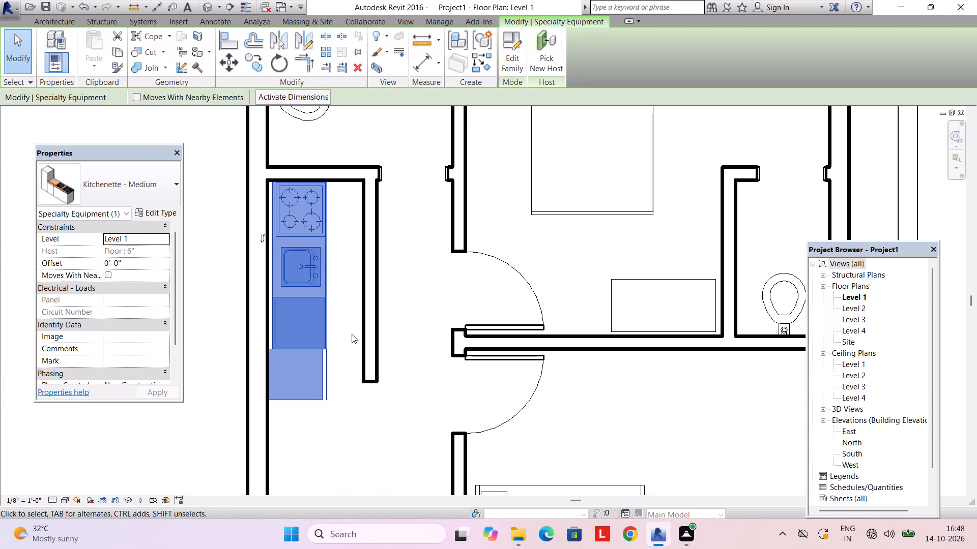
key(Down)
key(Right)
key(Down)
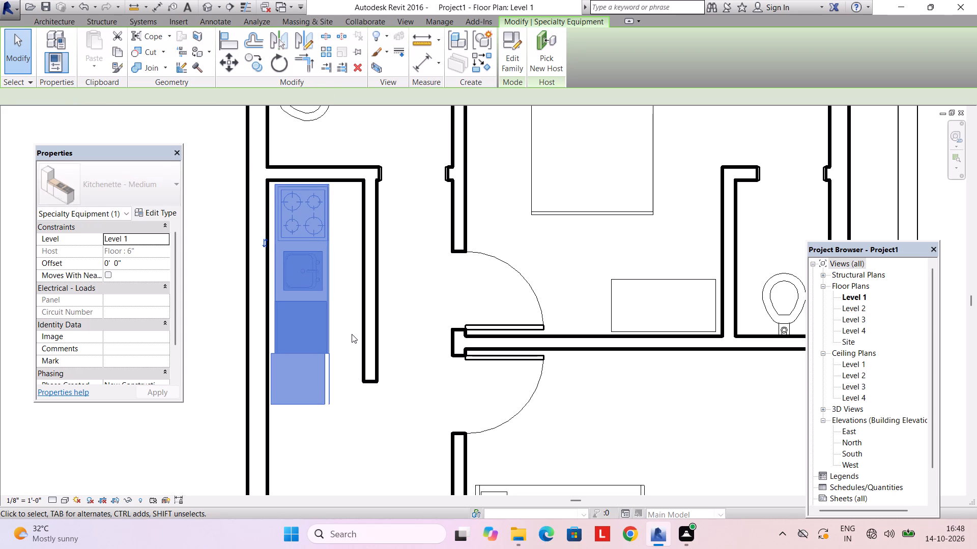
key(Escape)
Delete the 6" north-south partition wall just east of the kitchenette.
click(363, 306)
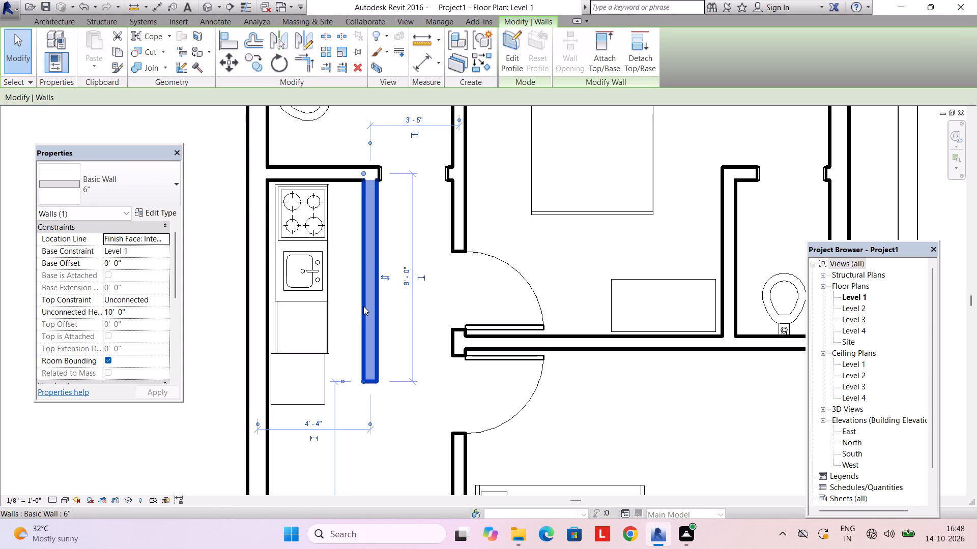
key(Delete)
Draw a 6" Basic Wall about 3'-6" long eastward from the west wall, between the kitchenette and the dining table.
scroll(328, 309, down, 1)
middle_drag(338, 326, 315, 276)
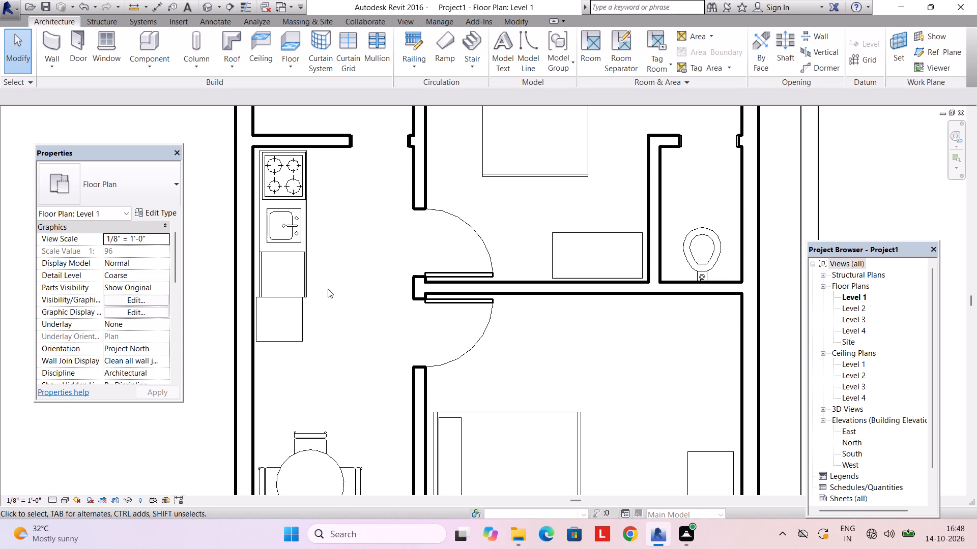
middle_drag(319, 298, 318, 265)
middle_drag(307, 301, 309, 325)
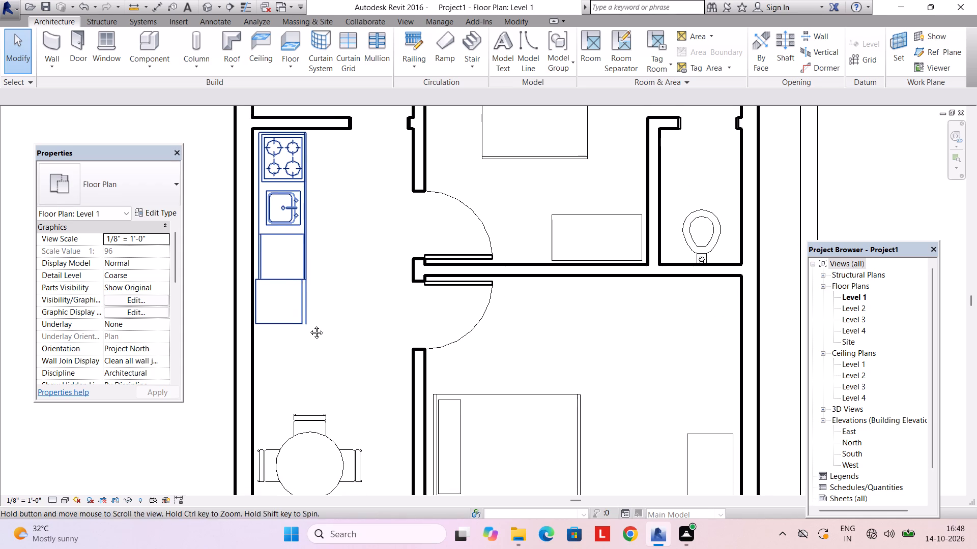
middle_drag(309, 325, 309, 325)
scroll(311, 322, down, 3)
middle_drag(321, 322, 321, 309)
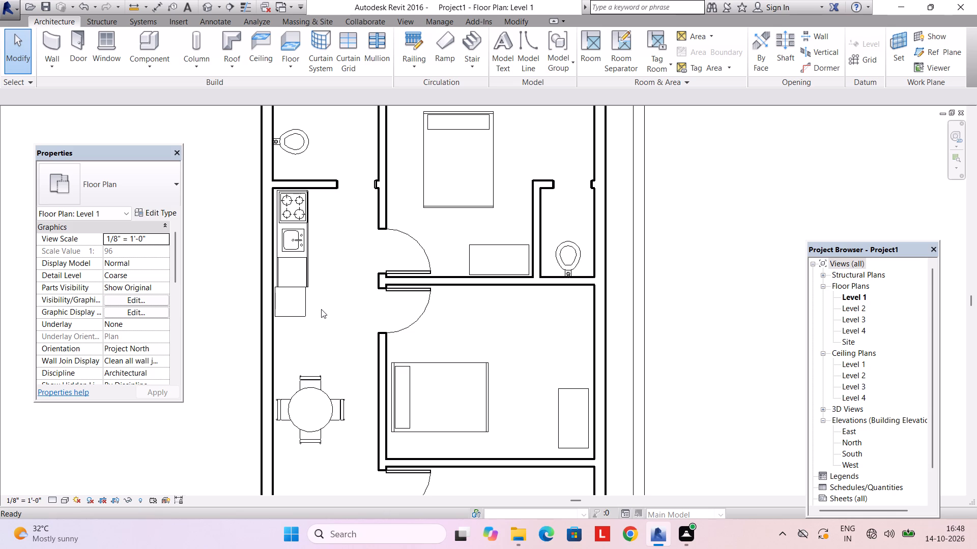
scroll(321, 309, down, 2)
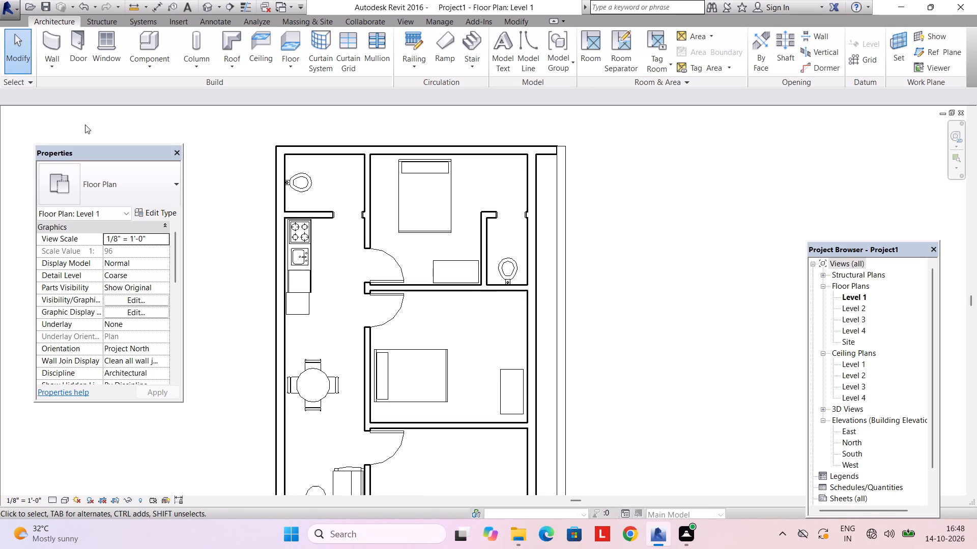
click(51, 40)
click(118, 181)
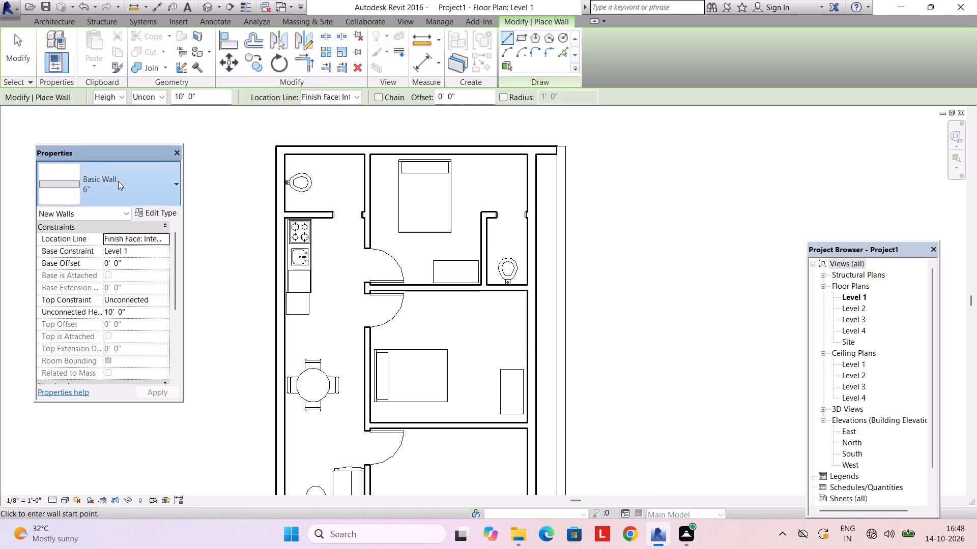
click(123, 181)
click(288, 327)
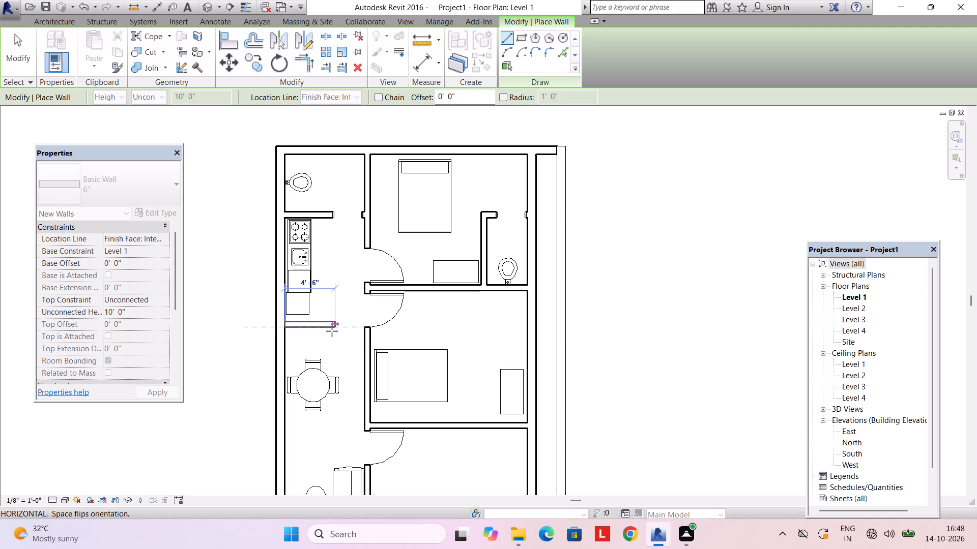
scroll(327, 331, up, 5)
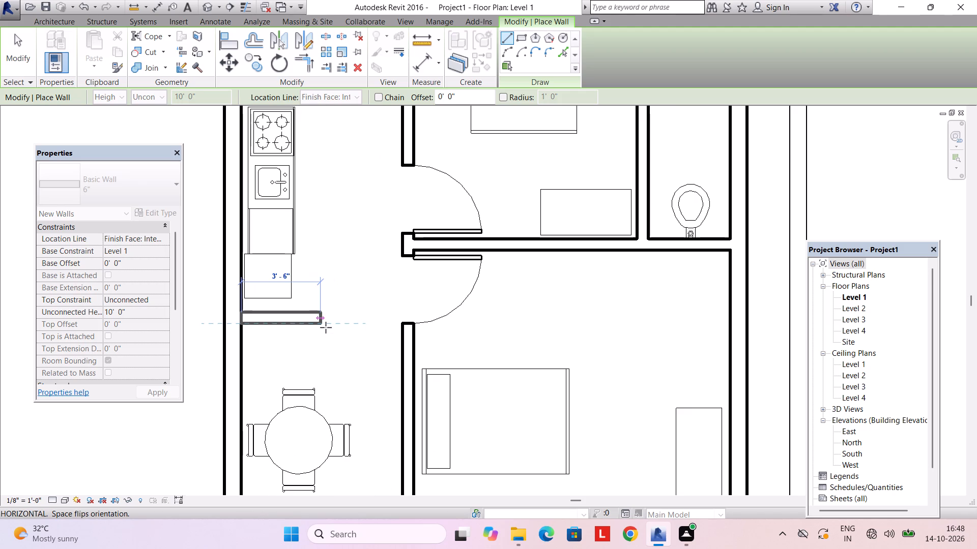
scroll(331, 327, up, 2)
scroll(331, 325, down, 7)
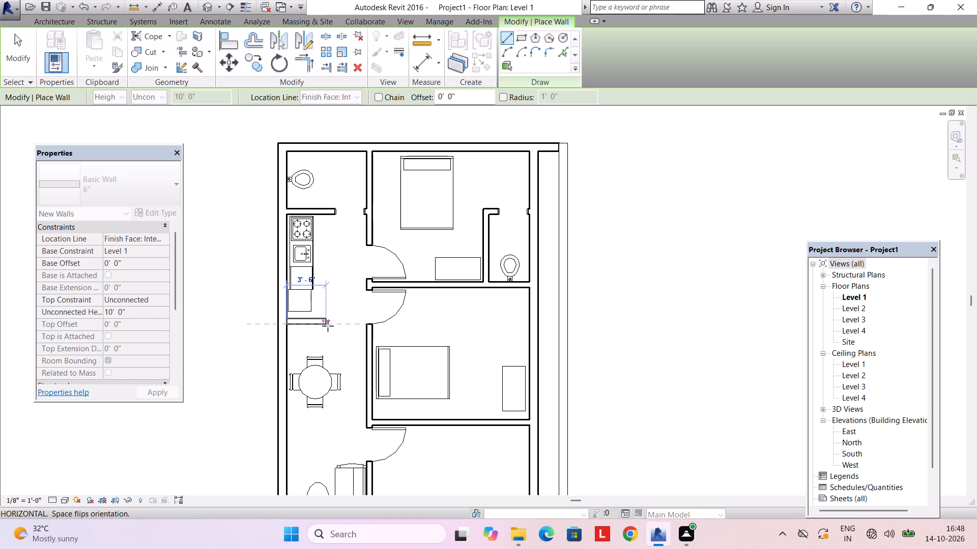
click(328, 326)
key(Escape)
key(Escape)
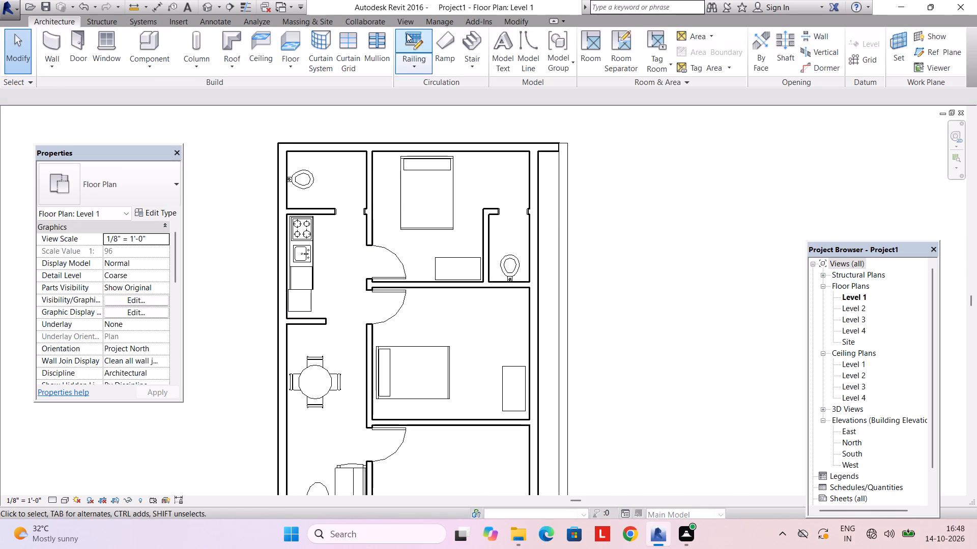
Measure the opening between the new kitchen wall's east end and the middle bedroom's west wall.
click(502, 19)
click(420, 41)
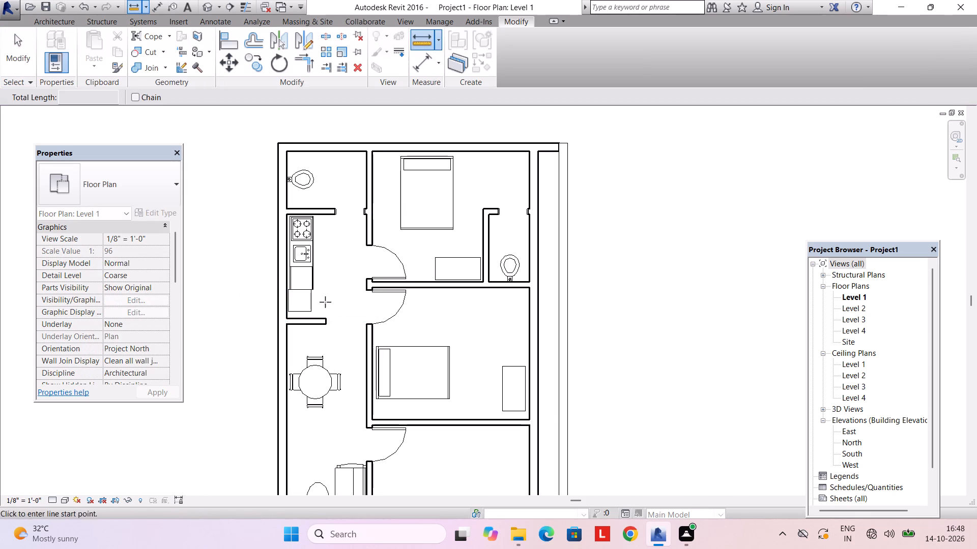
scroll(324, 309, up, 4)
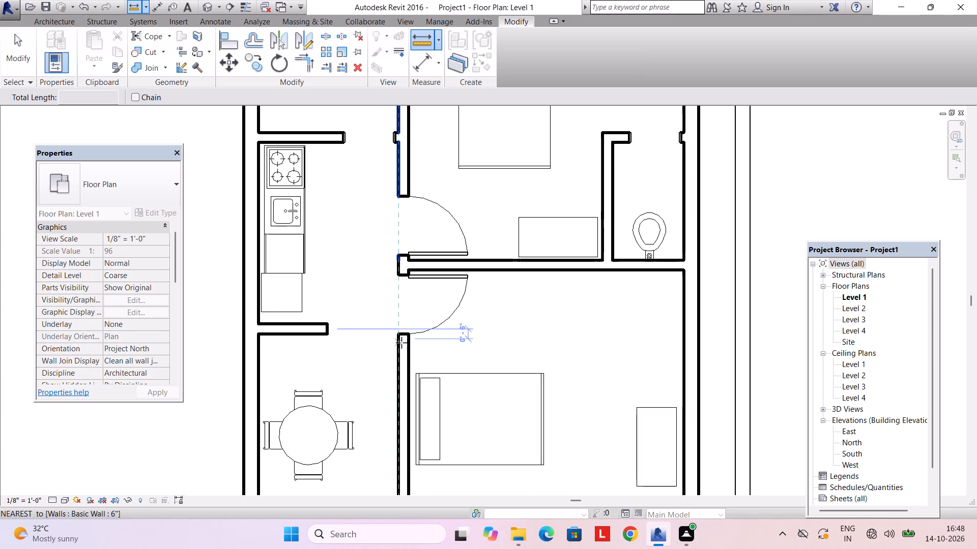
click(397, 338)
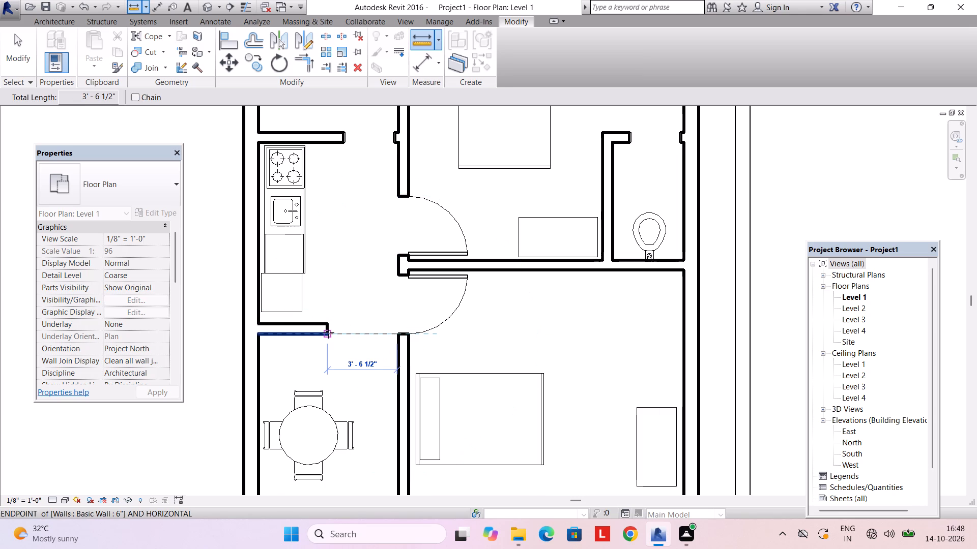
key(Escape)
key(Escape)
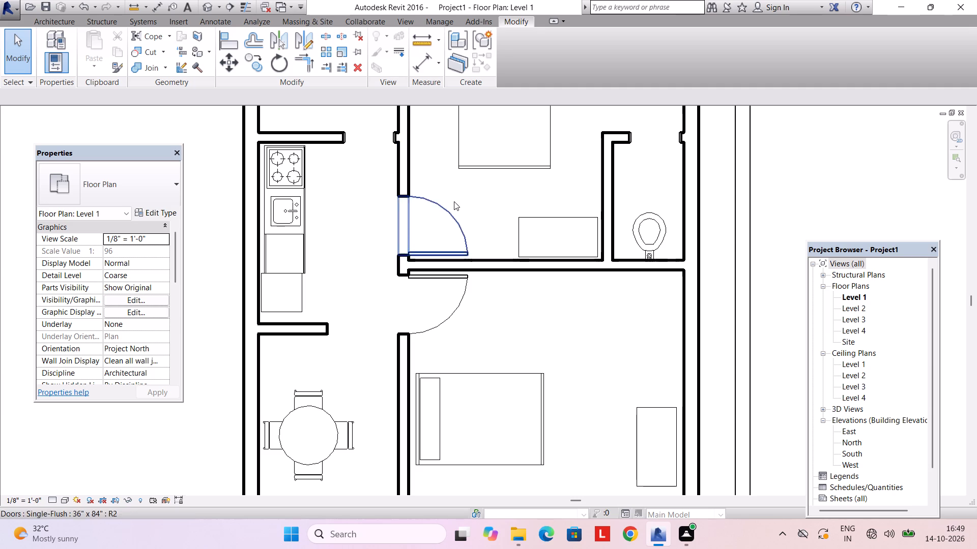
Open the default 3D view of the house.
scroll(435, 220, down, 3)
scroll(397, 256, down, 2)
middle_drag(396, 265, 385, 262)
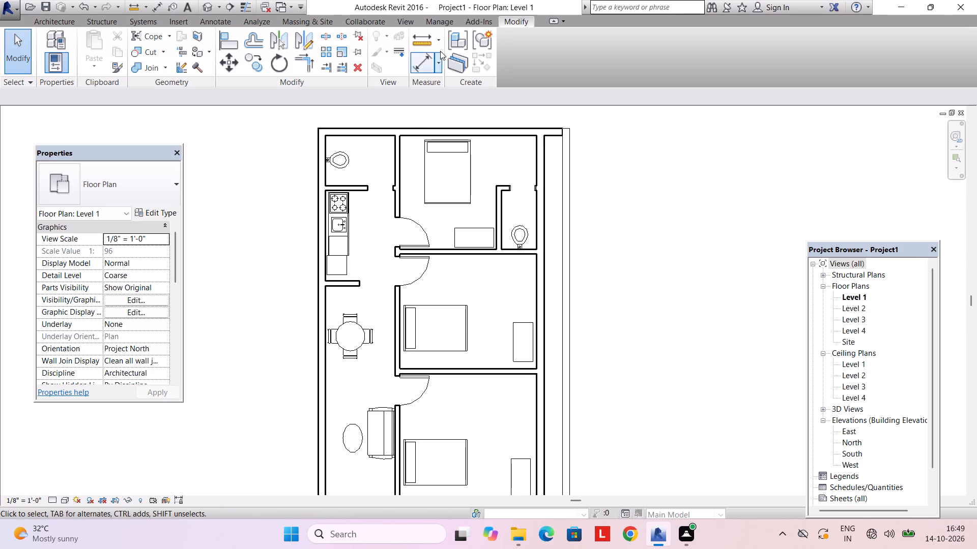
click(401, 15)
click(400, 19)
click(373, 44)
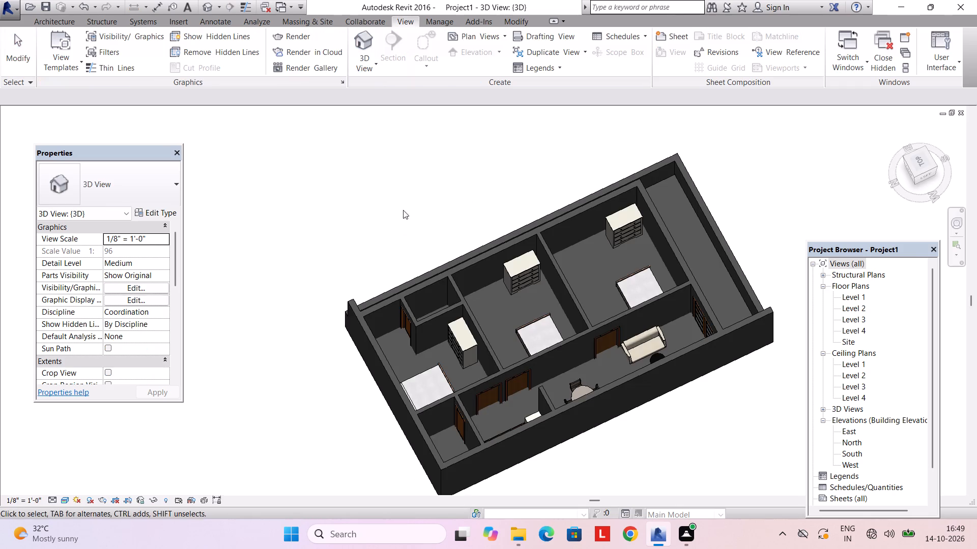
Examine the kitchen, dining area, bedrooms and door openings of the house in 3D from several angles.
shift+middle_drag(453, 280, 547, 229)
shift+middle_drag(611, 281, 518, 283)
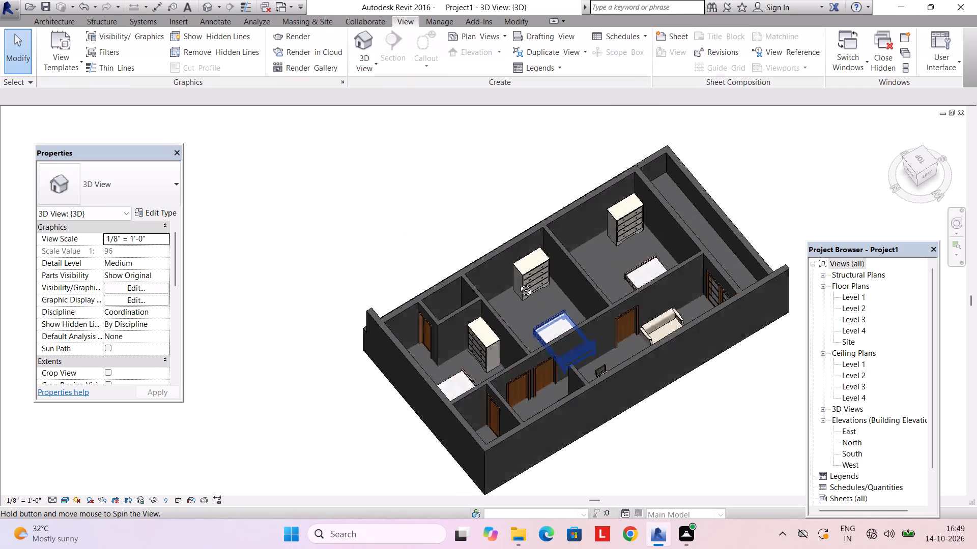
shift+middle_drag(518, 283, 254, 253)
middle_drag(341, 186, 307, 325)
shift+middle_drag(308, 319, 309, 284)
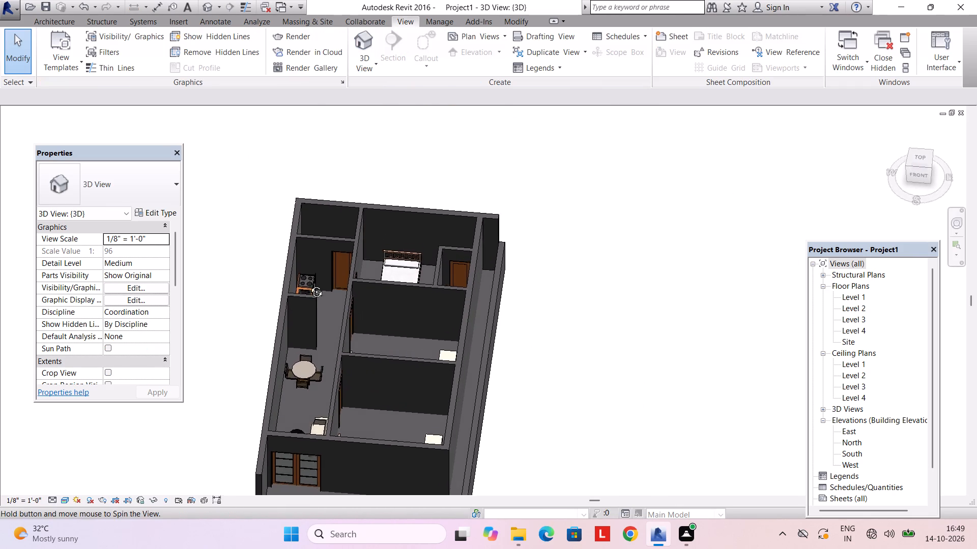
shift+middle_drag(309, 284, 309, 278)
scroll(315, 300, up, 6)
shift+middle_drag(335, 308, 323, 350)
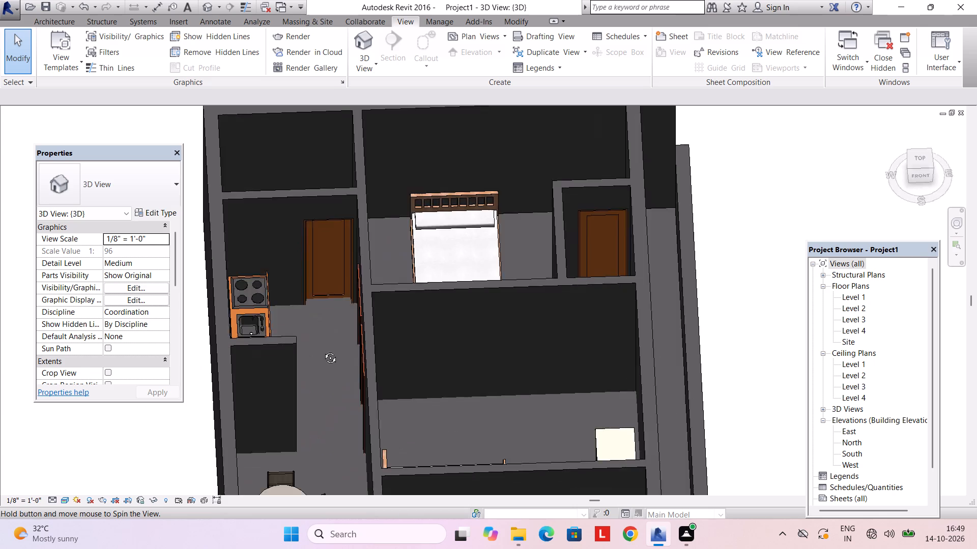
shift+middle_drag(323, 350, 284, 330)
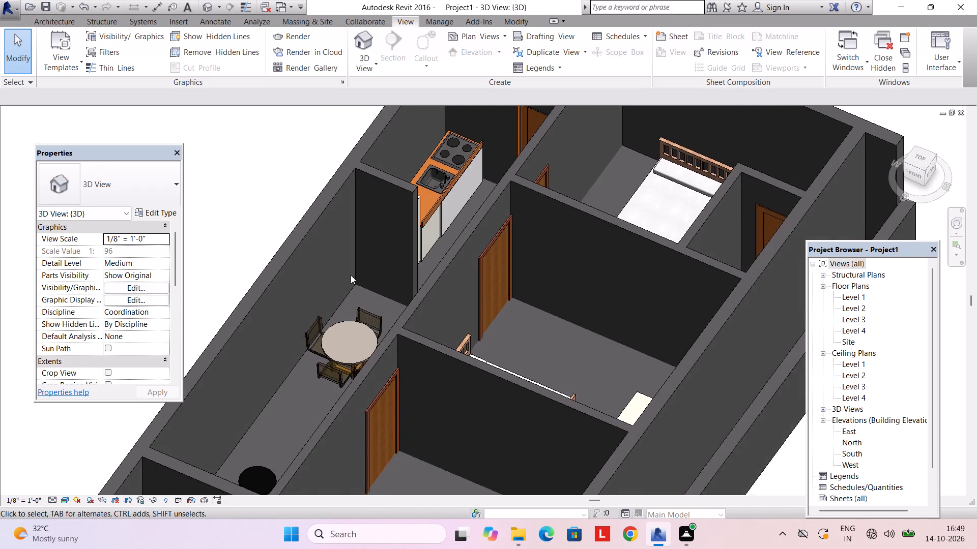
scroll(373, 252, up, 2)
shift+middle_drag(376, 252, 483, 242)
scroll(484, 313, down, 2)
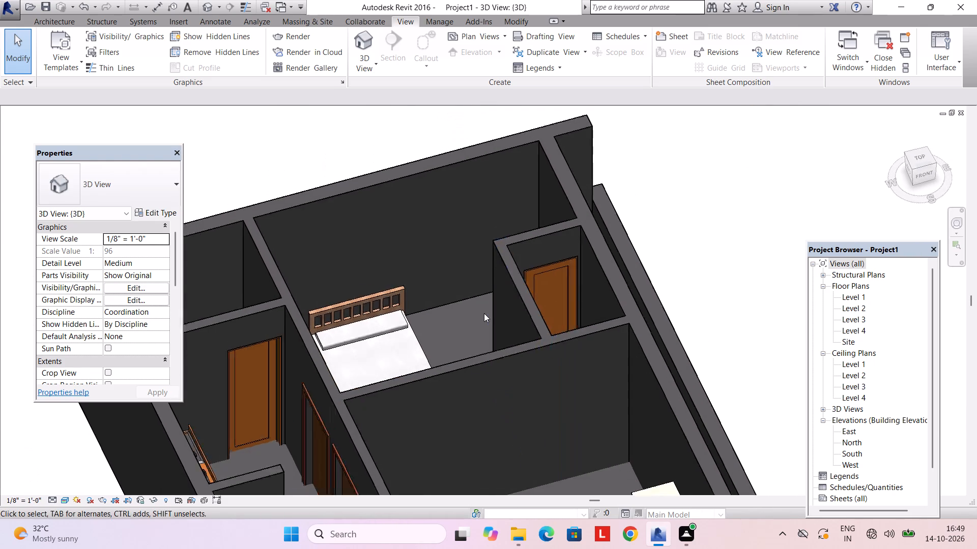
scroll(484, 313, down, 1)
shift+middle_drag(445, 367, 468, 359)
middle_drag(447, 364, 439, 239)
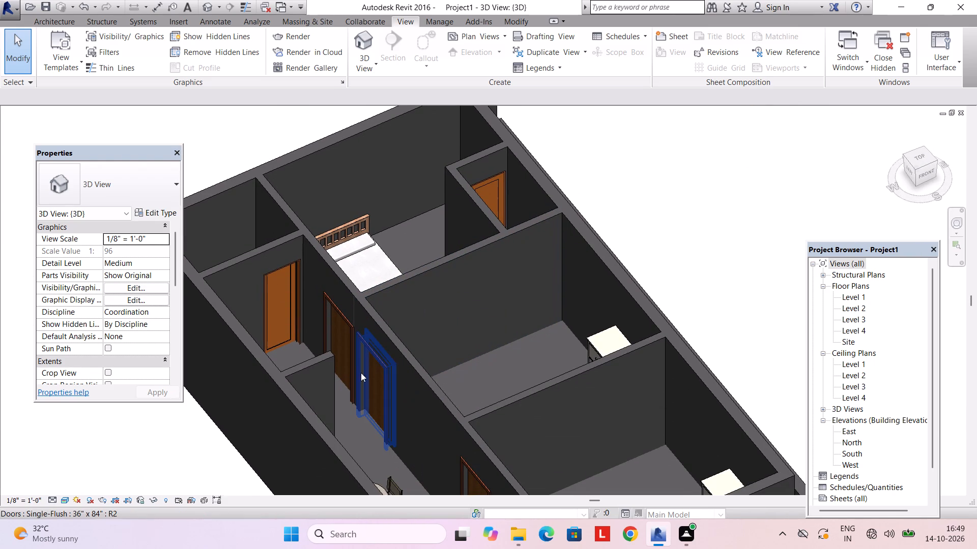
shift+middle_drag(366, 383, 406, 375)
shift+scroll(366, 383, down, 1)
middle_drag(400, 376, 377, 292)
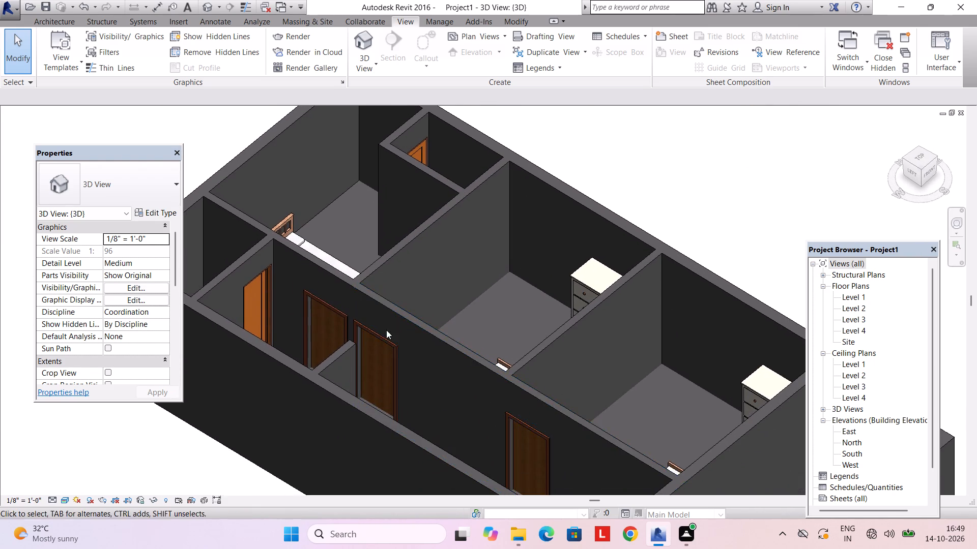
shift+middle_drag(386, 330, 274, 304)
middle_drag(311, 253, 303, 345)
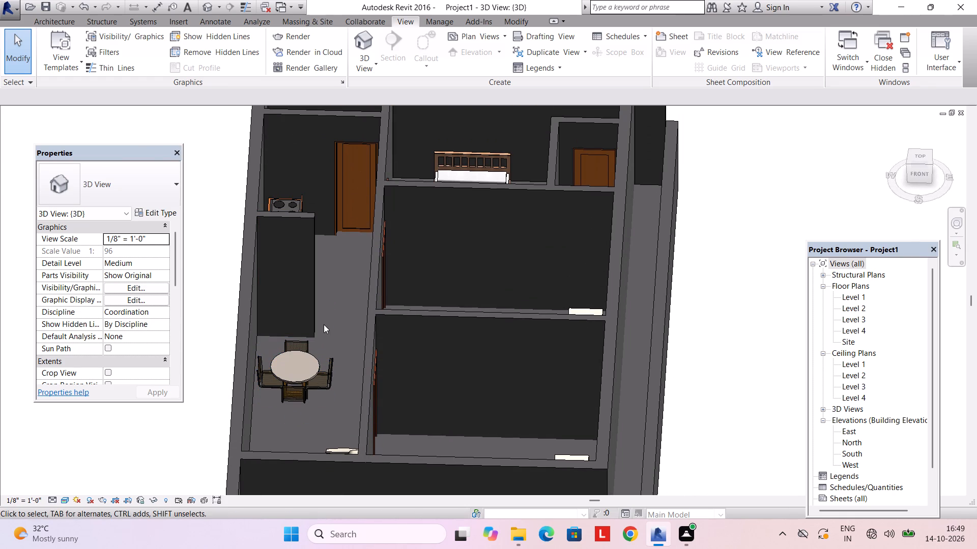
shift+middle_drag(324, 325, 346, 361)
scroll(342, 348, down, 2)
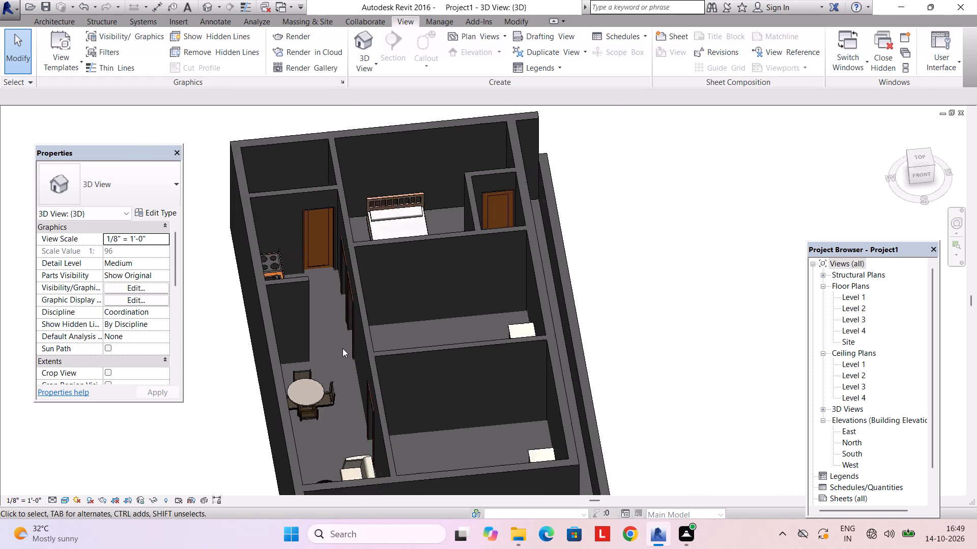
scroll(342, 348, down, 4)
middle_drag(339, 340, 321, 297)
shift+middle_drag(321, 302, 350, 417)
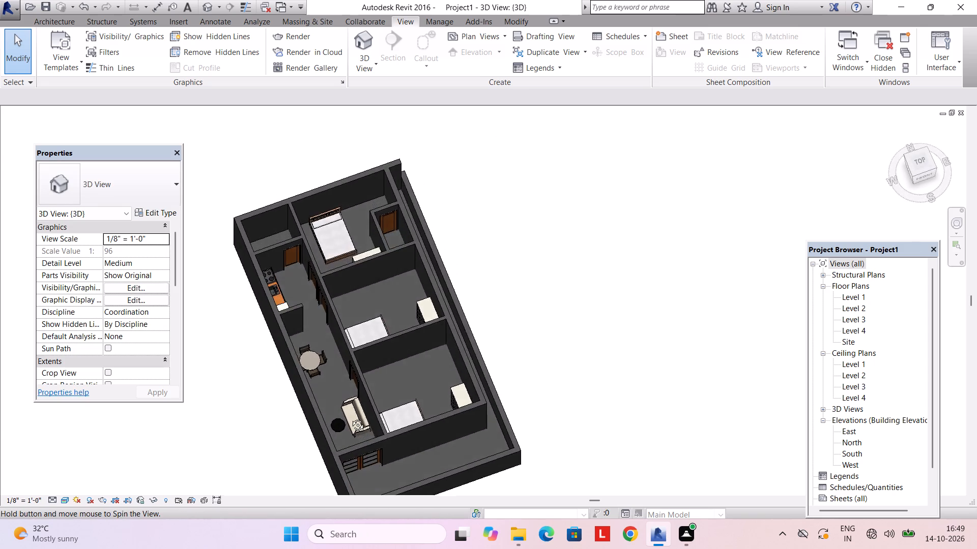
shift+middle_drag(350, 417, 280, 395)
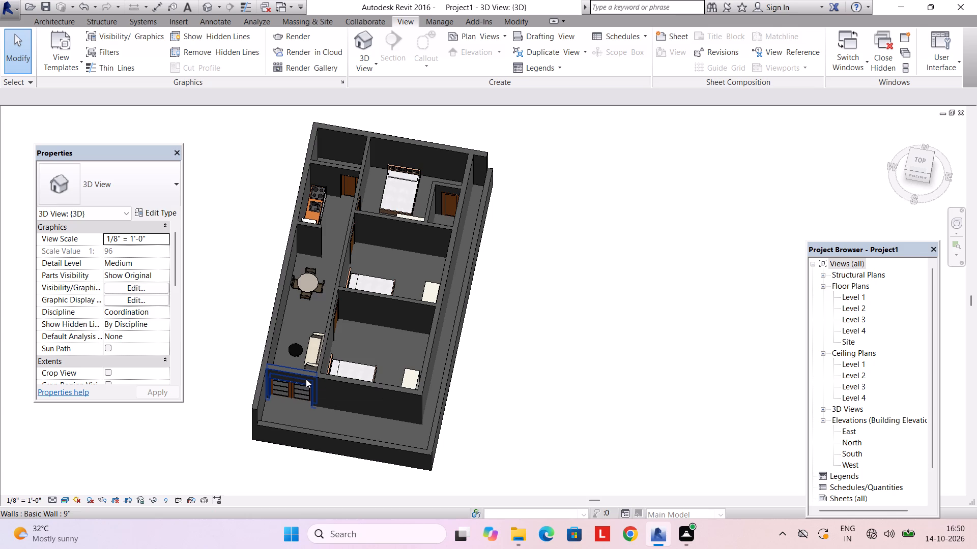
scroll(303, 270, up, 2)
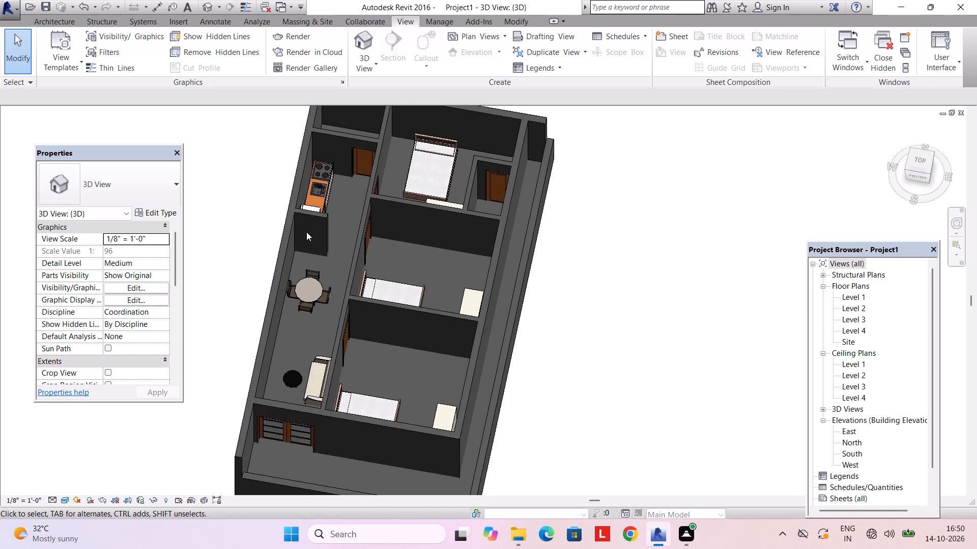
scroll(306, 232, up, 2)
shift+middle_drag(330, 288, 359, 209)
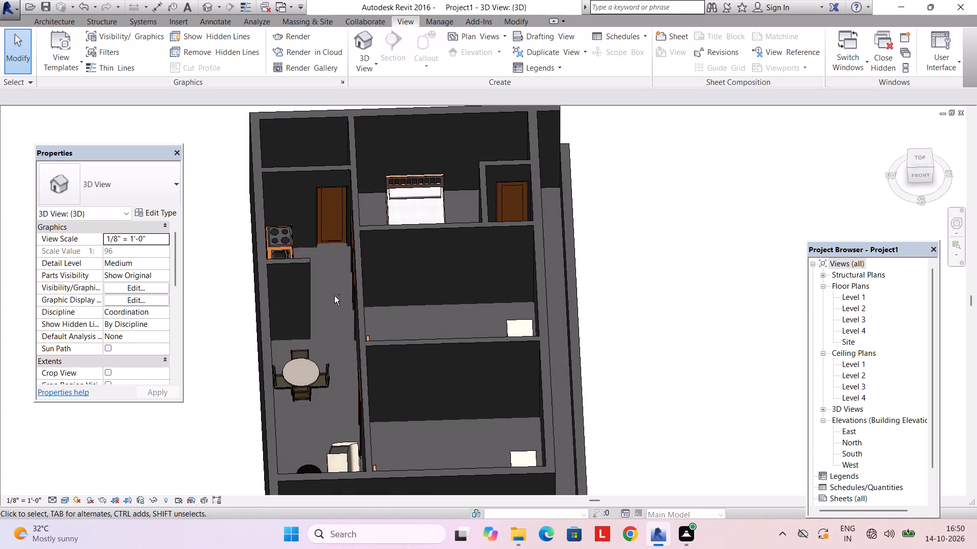
shift+middle_drag(334, 296, 395, 260)
shift+middle_drag(386, 341, 359, 358)
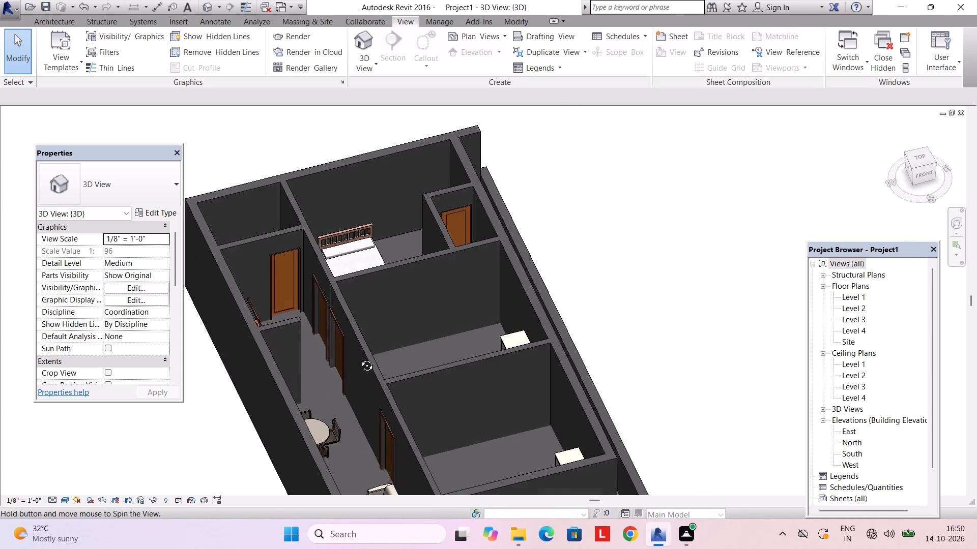
shift+middle_drag(359, 358, 331, 376)
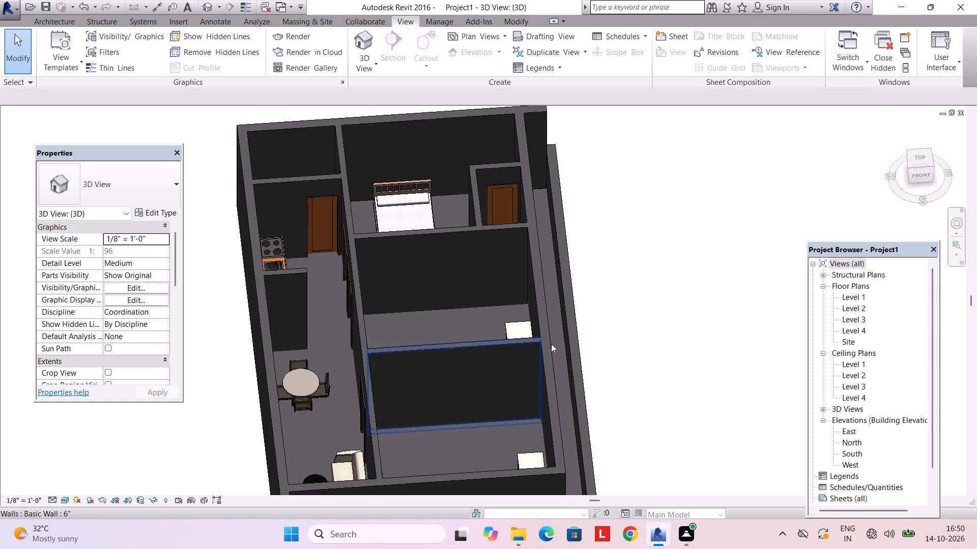
In the Level 1 floor plan, delete the northwest toilet's door, its wall-mounted toilet fixture and its south partition wall.
double_click(855, 295)
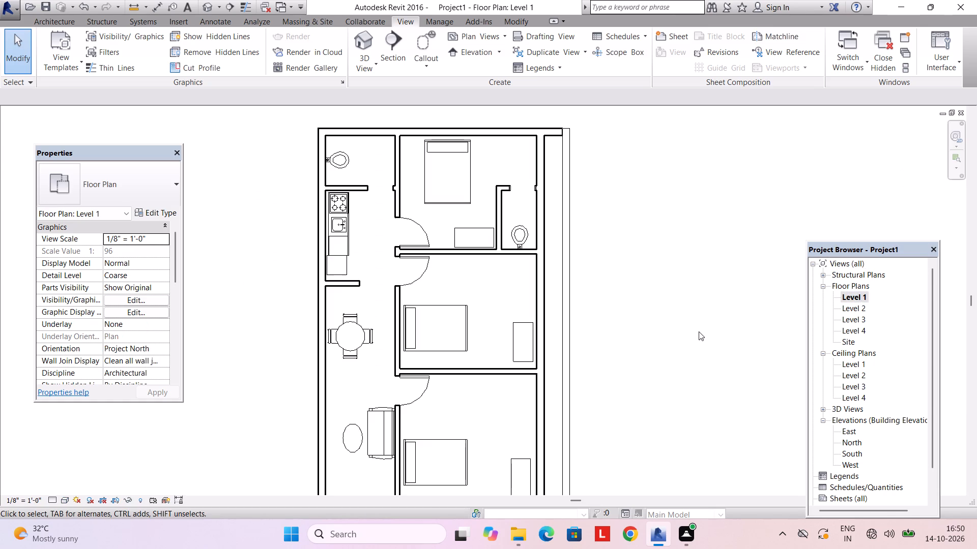
middle_drag(525, 405, 511, 345)
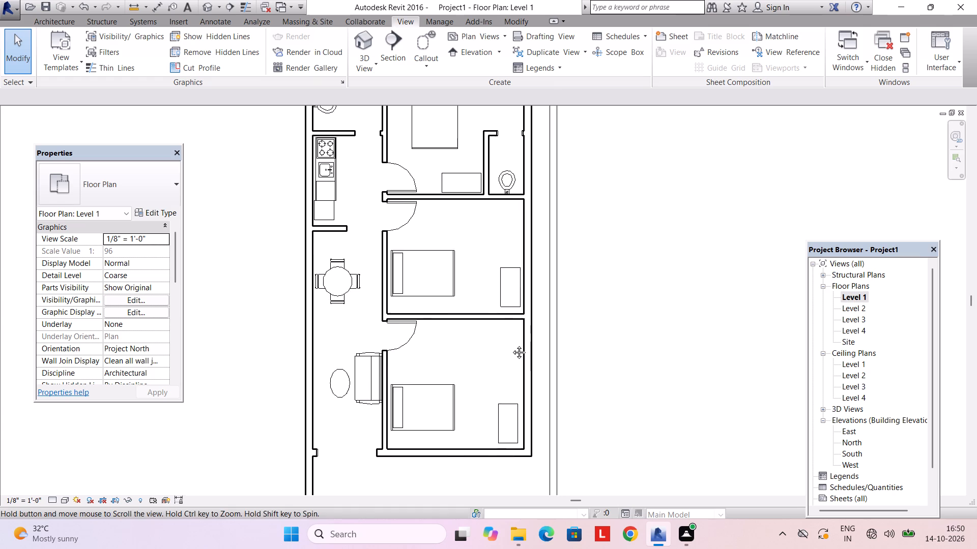
middle_drag(511, 345, 511, 341)
middle_drag(449, 335, 454, 421)
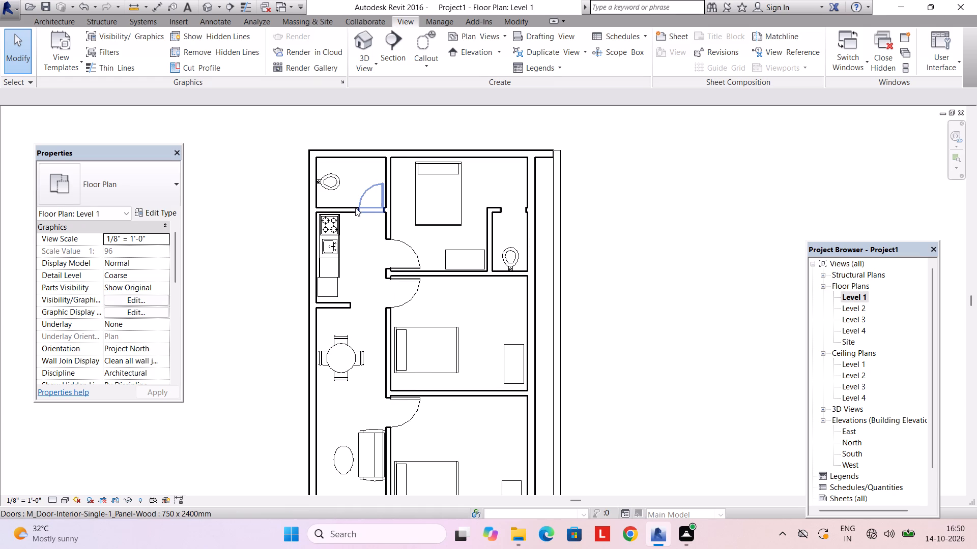
click(355, 207)
key(Delete)
click(337, 185)
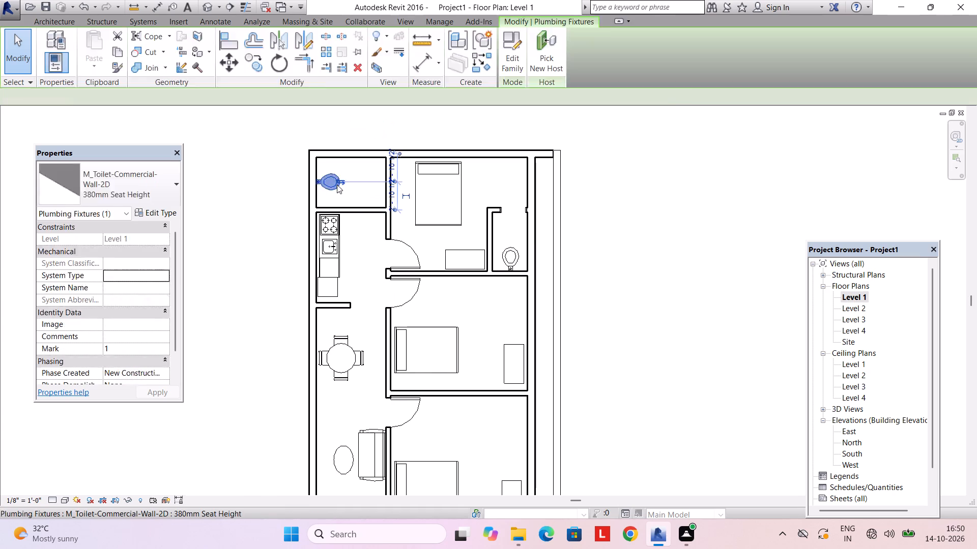
key(Delete)
click(347, 210)
key(Delete)
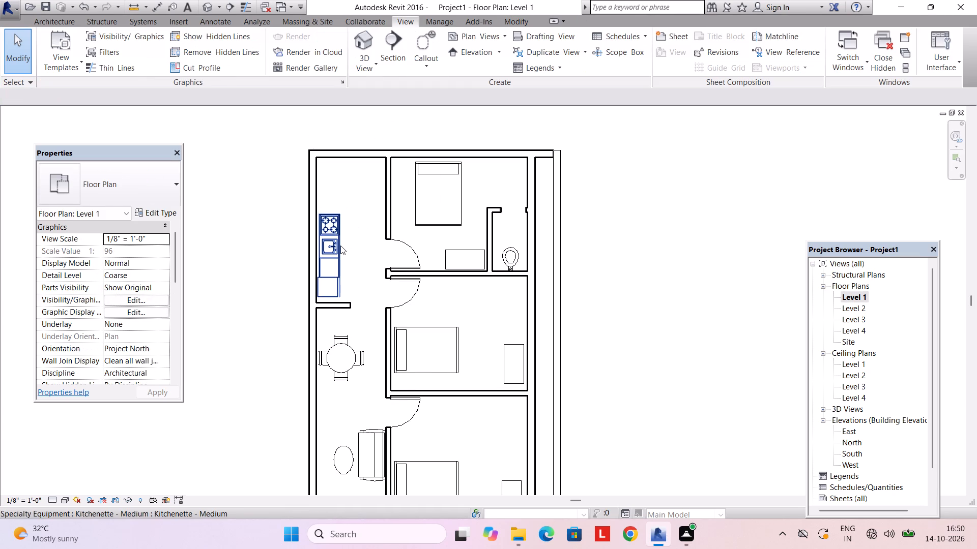
Delete the short 6" wall between the kitchenette and the dining table.
click(339, 306)
key(Delete)
Move the Kitchenette - Medium north along the west wall into the northwest corner, keeping the cooktop at its north end.
click(330, 241)
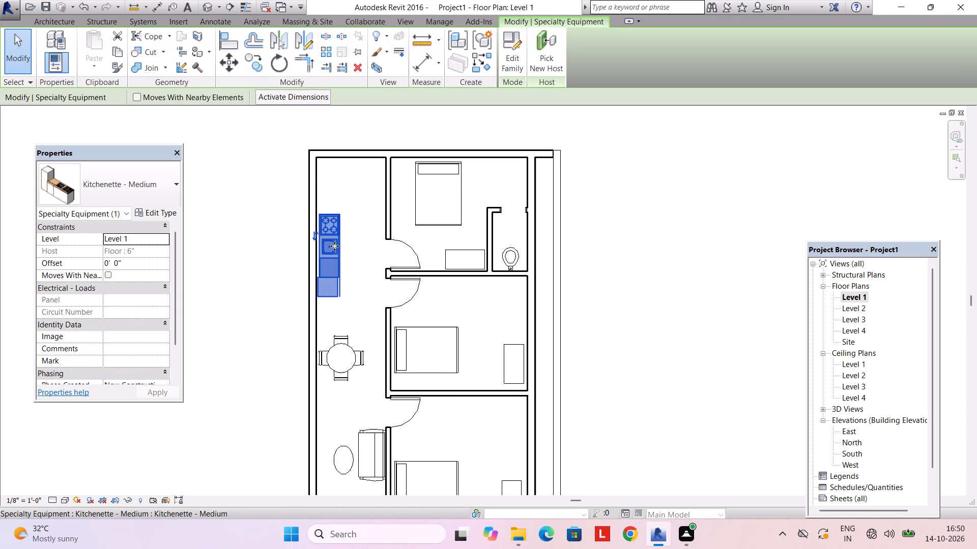
key(space)
key(space)
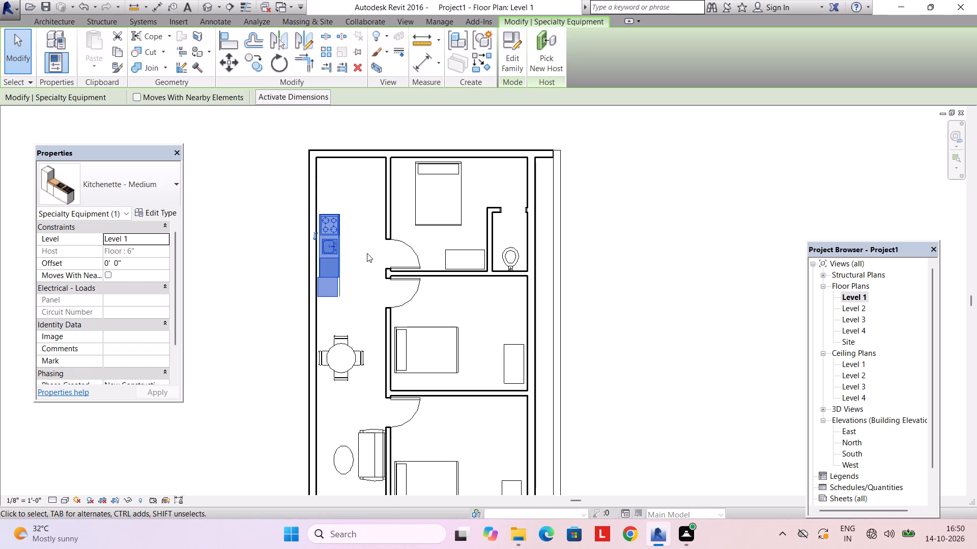
key(space)
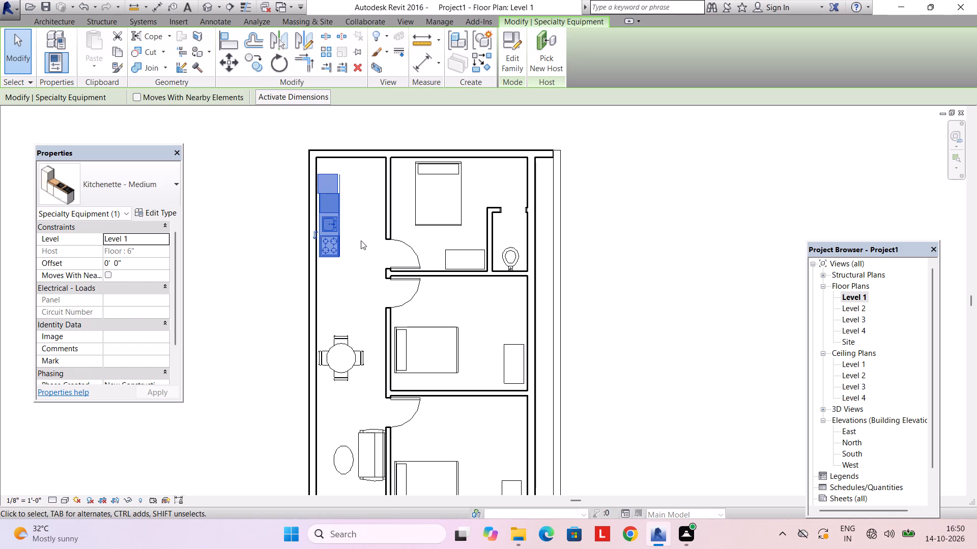
scroll(371, 250, up, 3)
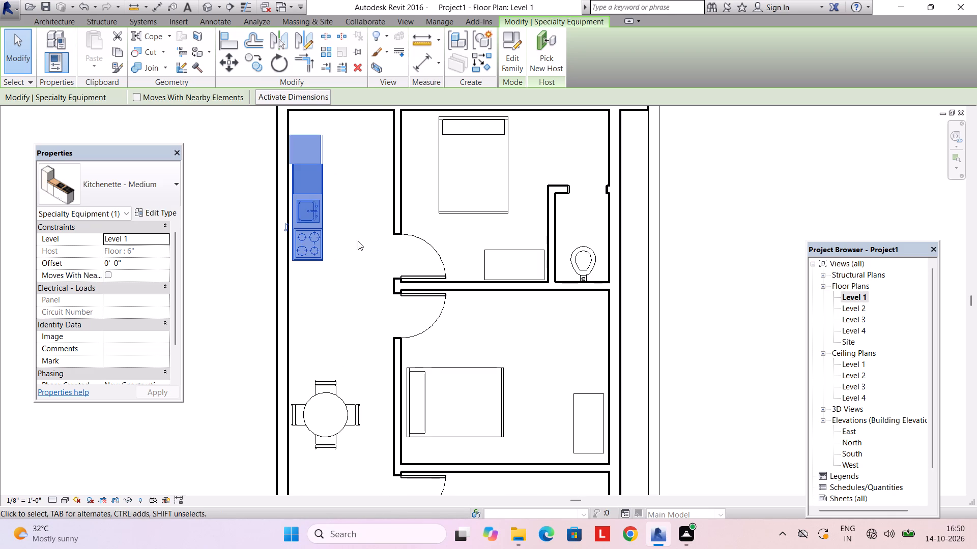
key(Up)
key(space)
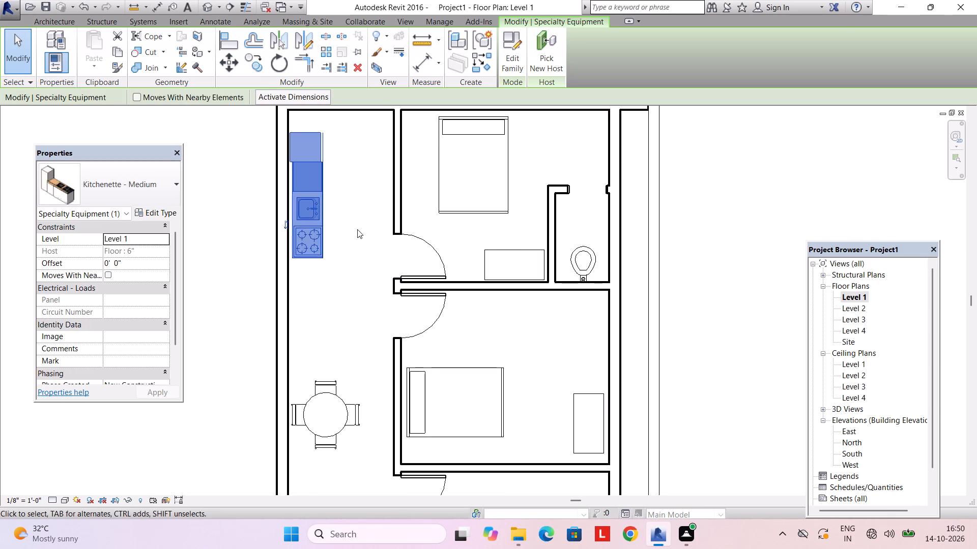
key(Up)
key(Up)
key(Up)
key(Up)
key(Up)
key(Up)
key(Up)
key(Up)
key(Up)
key(Up)
key(Up)
key(Up)
key(Up)
key(Up)
key(Up)
key(Up)
key(Up)
key(Up)
key(Up)
key(Up)
key(Up)
key(Up)
key(Up)
key(Up)
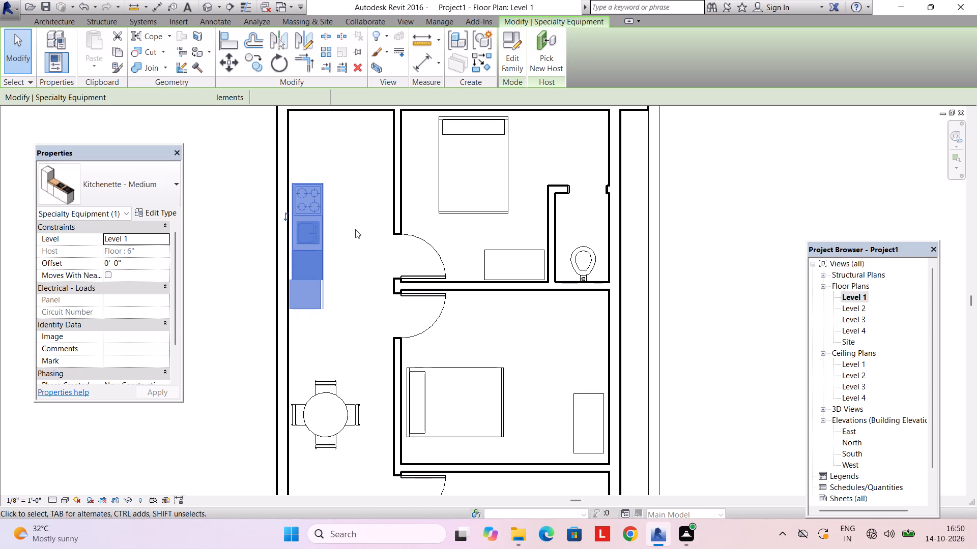
key(Up)
key(Up)
key(Up)
key(Up)
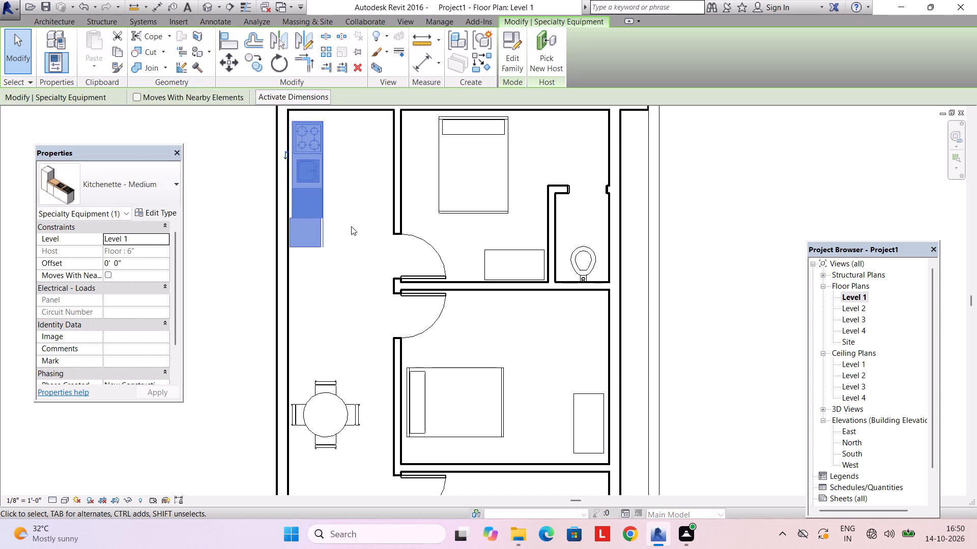
key(Up)
middle_drag(344, 223, 342, 265)
key(Up)
key(Up)
key(Up)
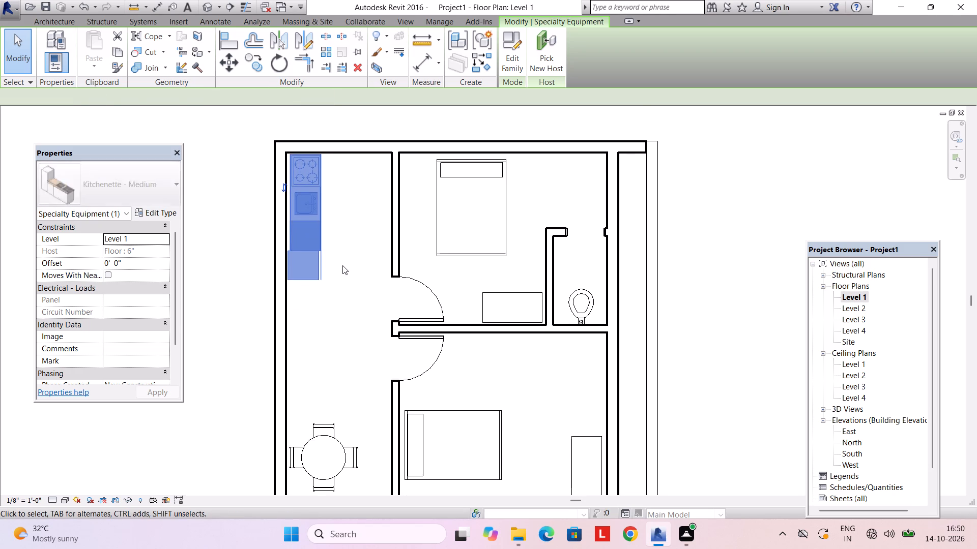
key(Escape)
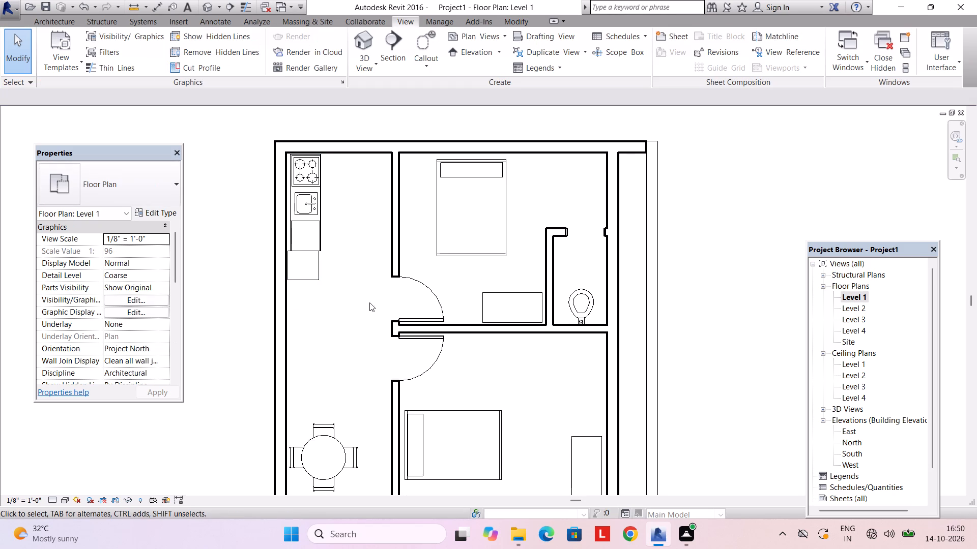
Move the 36" round dining table with chairs north and slightly east, placing it just south of the kitchenette.
middle_drag(363, 295, 329, 298)
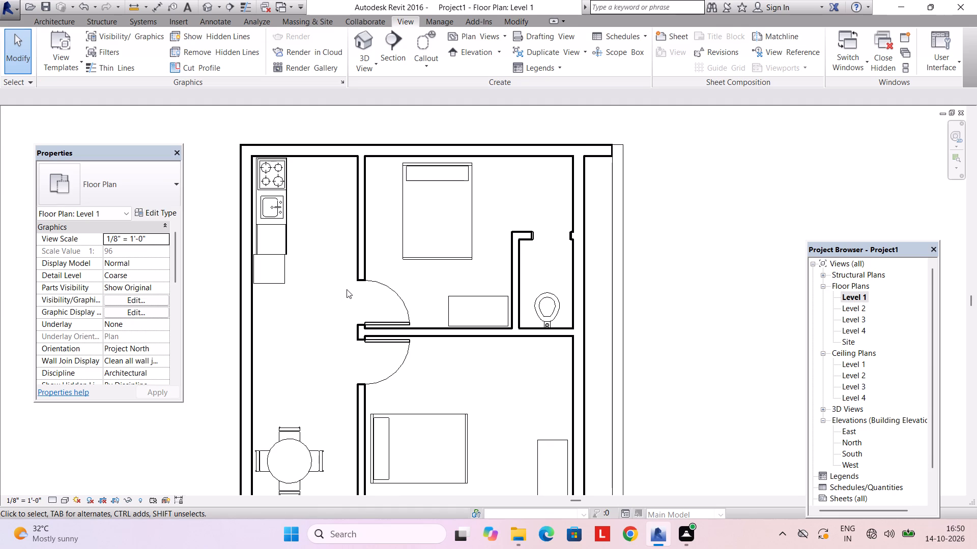
middle_click(347, 303)
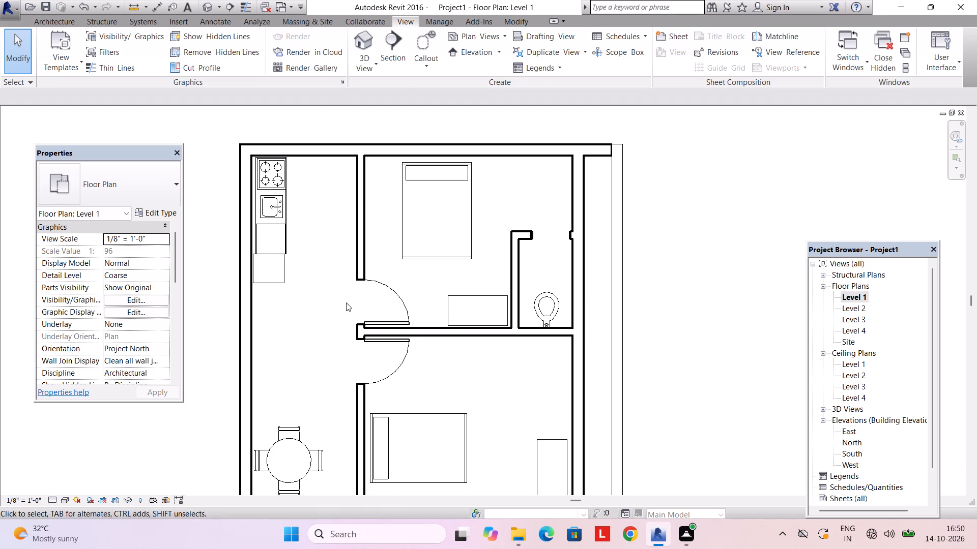
scroll(346, 303, up, 1)
scroll(342, 315, down, 2)
middle_drag(342, 329, 331, 261)
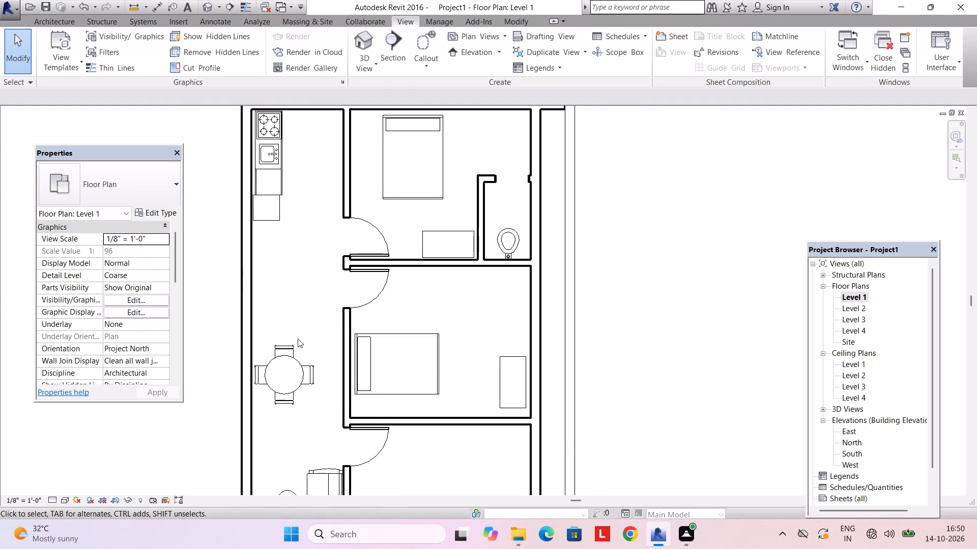
click(293, 346)
key(Up)
key(Up)
key(Up)
key(Up)
key(Up)
key(Up)
key(Up)
key(Up)
key(Up)
key(Up)
key(Up)
key(Up)
key(Up)
key(Up)
key(Up)
key(Up)
key(Up)
key(Up)
key(Up)
key(Up)
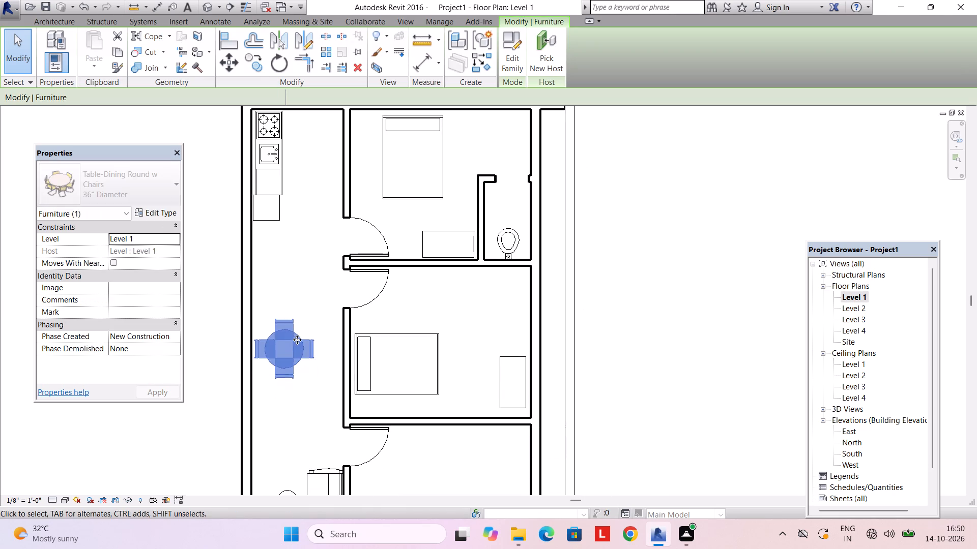
key(Right)
key(Up)
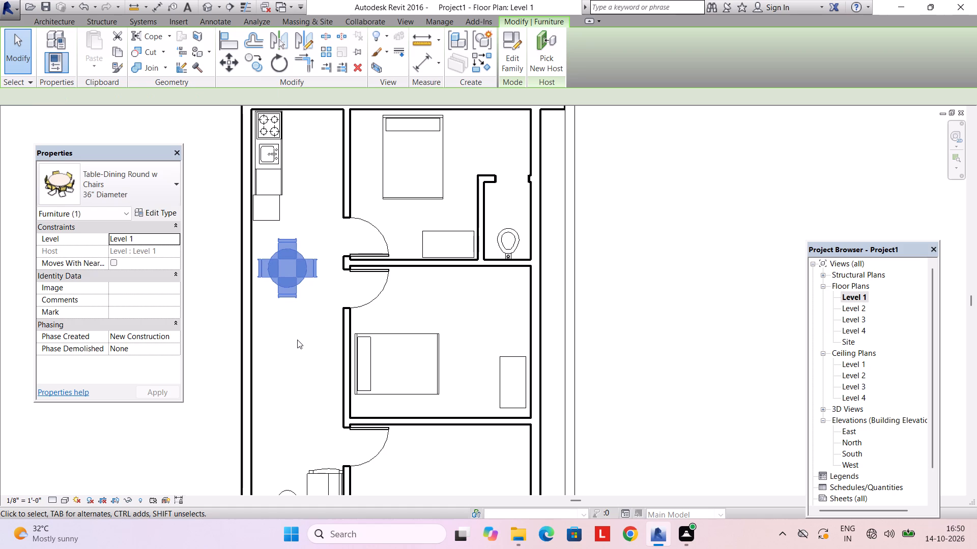
key(Escape)
scroll(340, 319, down, 3)
middle_drag(340, 319, 317, 266)
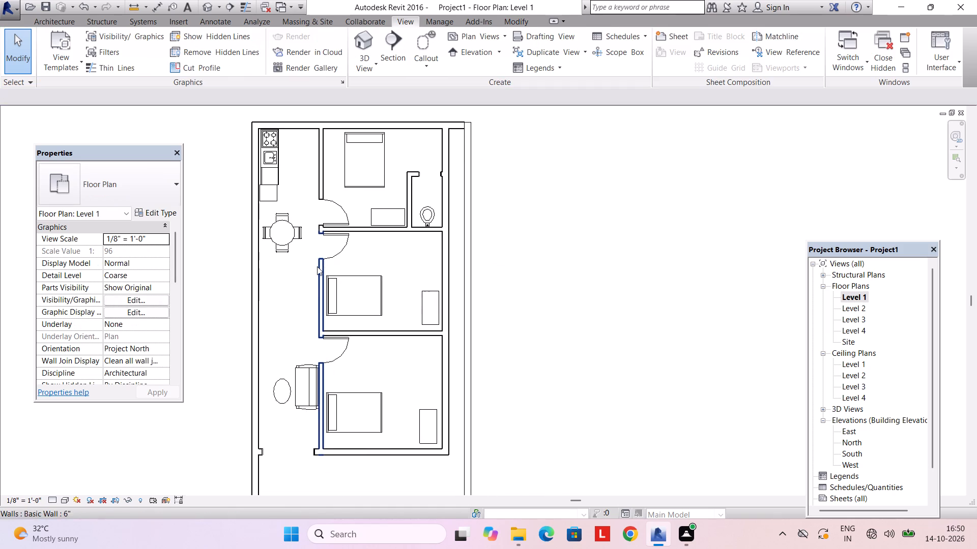
Draw a 5' long 6" wall south from the southern bedroom's north wall, starting 4' from the east wall.
click(41, 20)
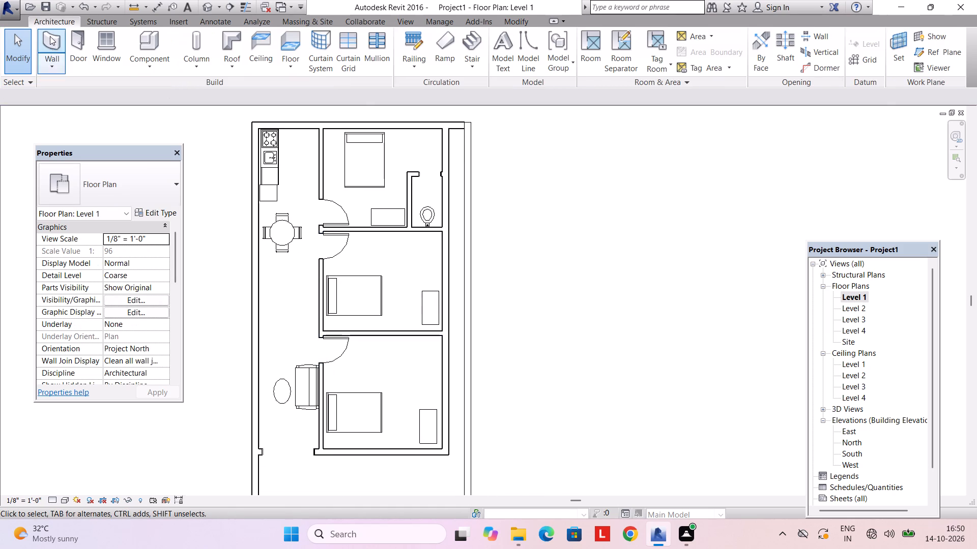
click(51, 44)
scroll(439, 347, up, 2)
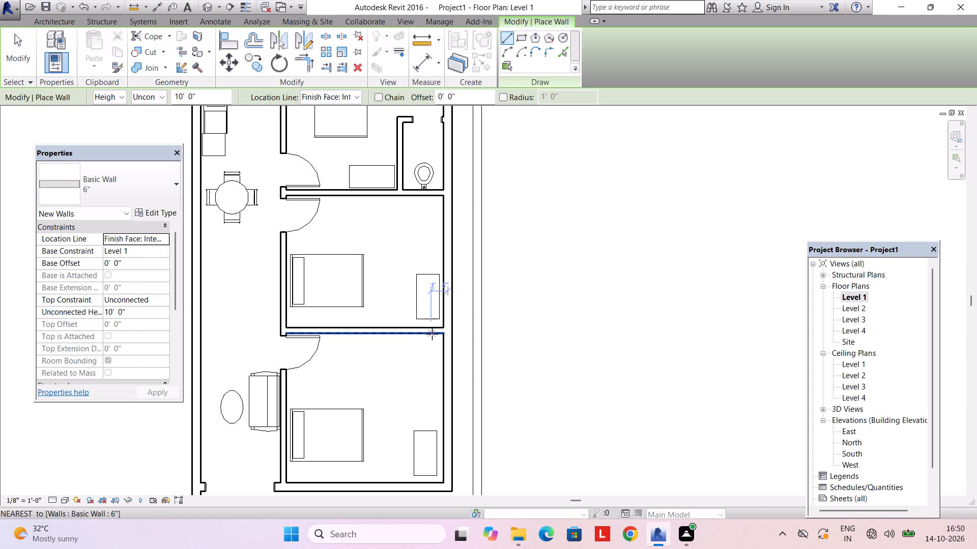
text(4')
key(Return)
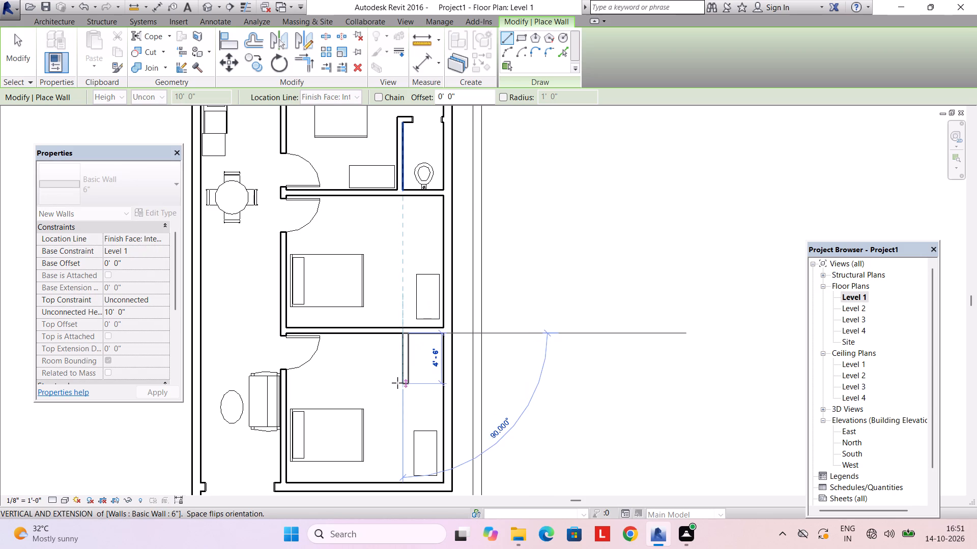
text(5')
key(Return)
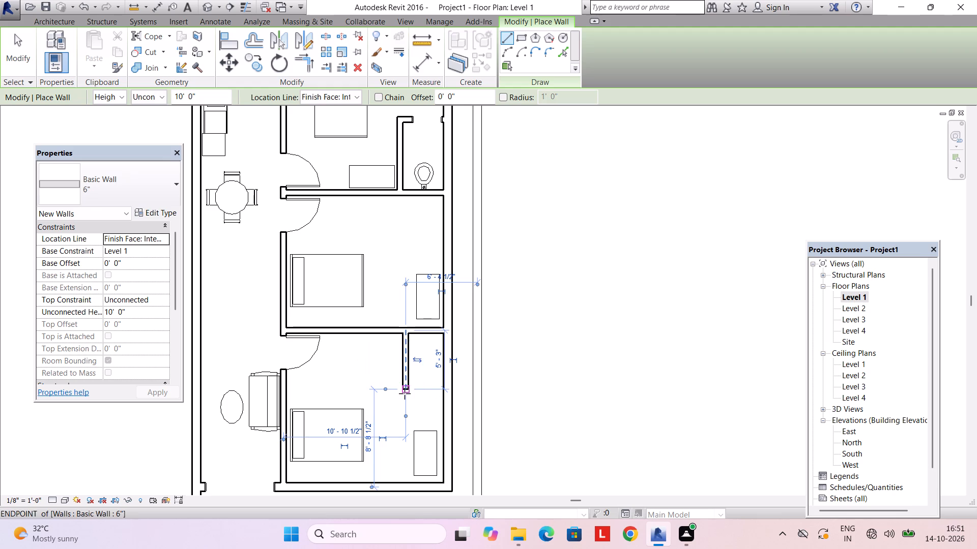
Draw a 6" wall from that wall's south end east to the exterior wall, enclosing a toilet in the southern bedroom's northeast corner.
click(404, 393)
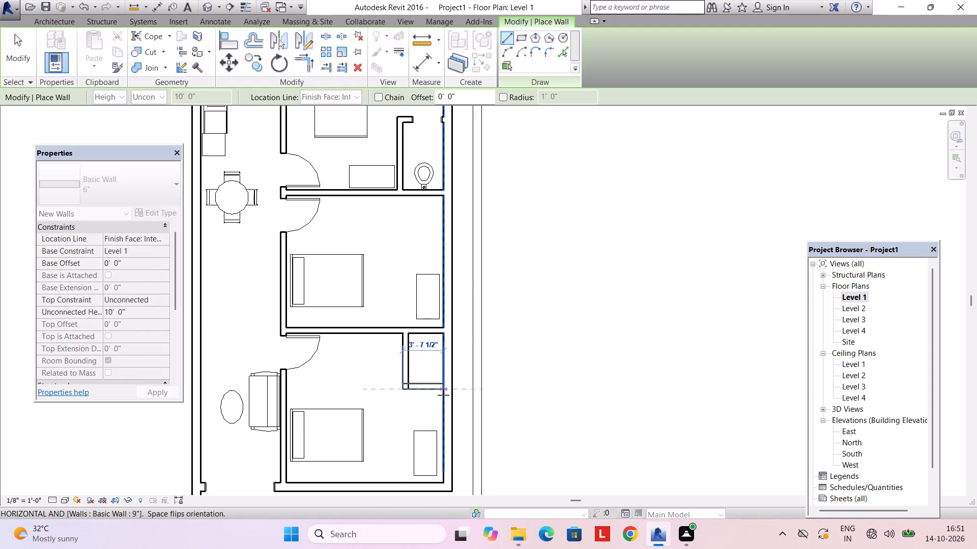
scroll(443, 395, up, 3)
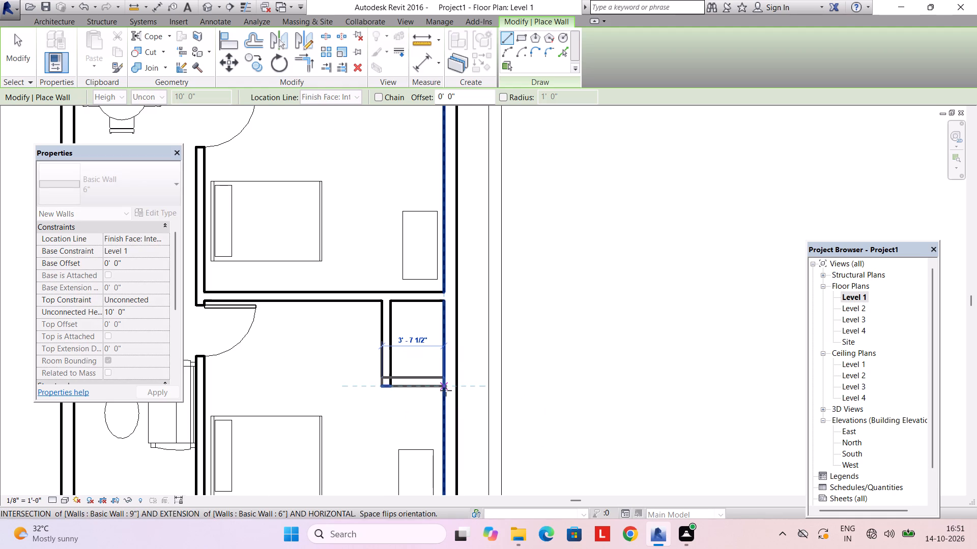
click(446, 390)
key(Escape)
scroll(391, 349, down, 3)
middle_drag(394, 352, 392, 429)
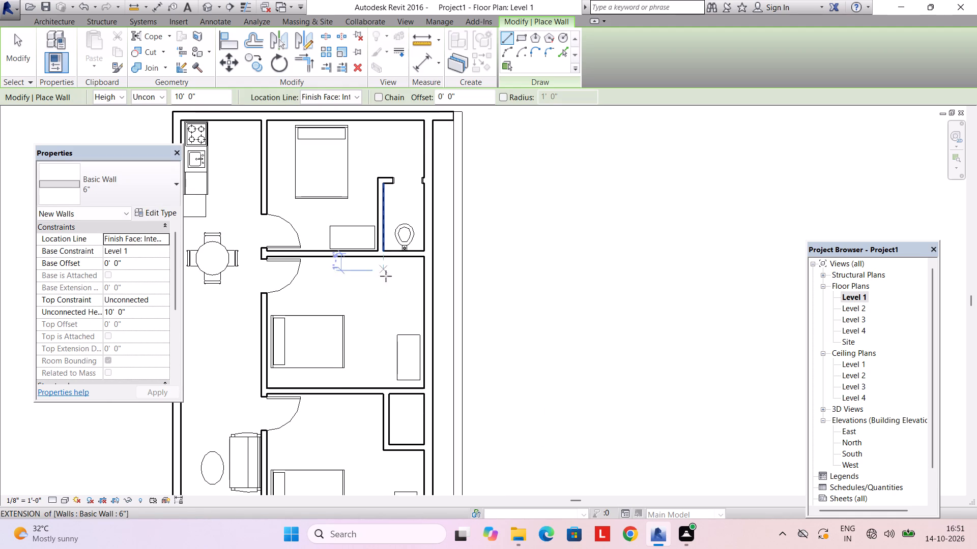
key(Escape)
key(Escape)
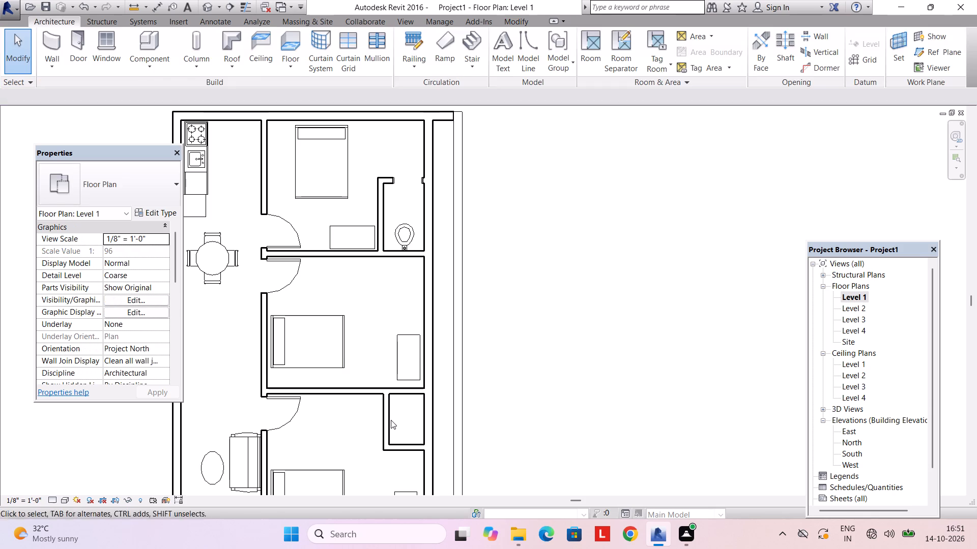
Copy the two new toilet walls and paste the copy into the northeast part of the middle bedroom.
click(387, 420)
ctrl+click(401, 441)
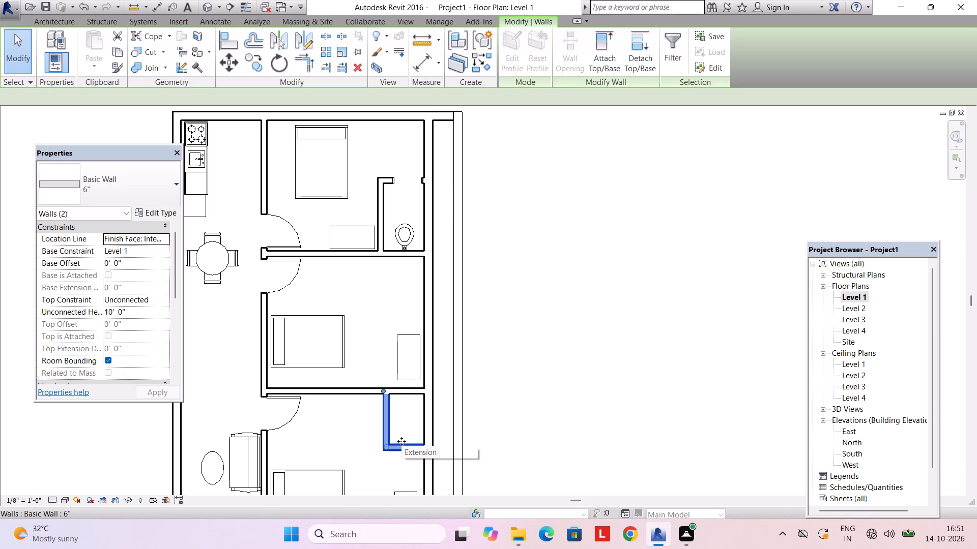
key(ctrl+c)
key(Escape)
key(ctrl+v)
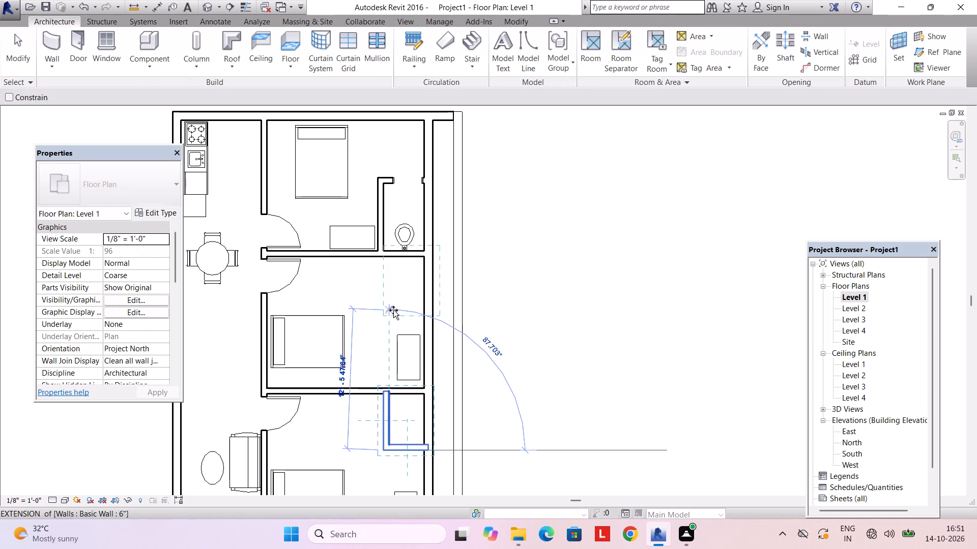
scroll(384, 311, up, 2)
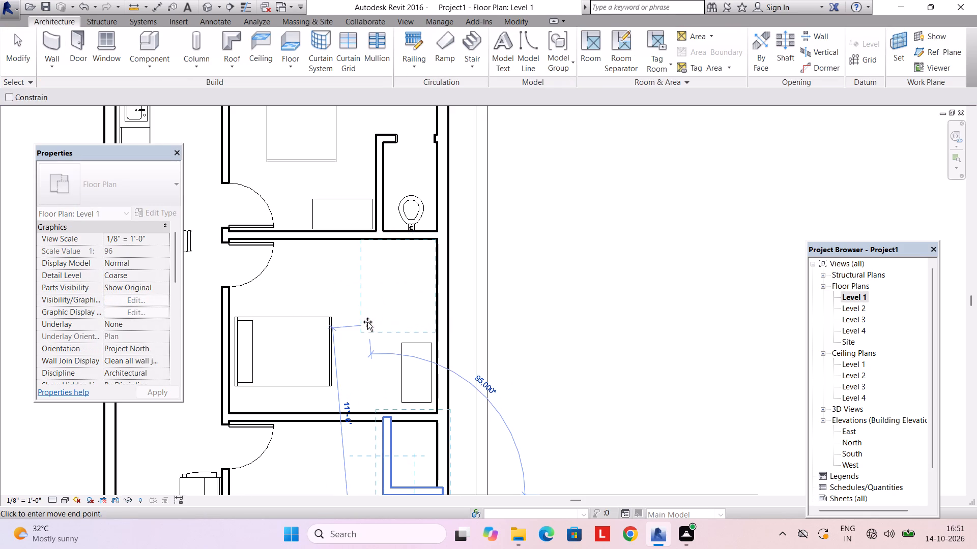
click(368, 322)
key(Escape)
key(Escape)
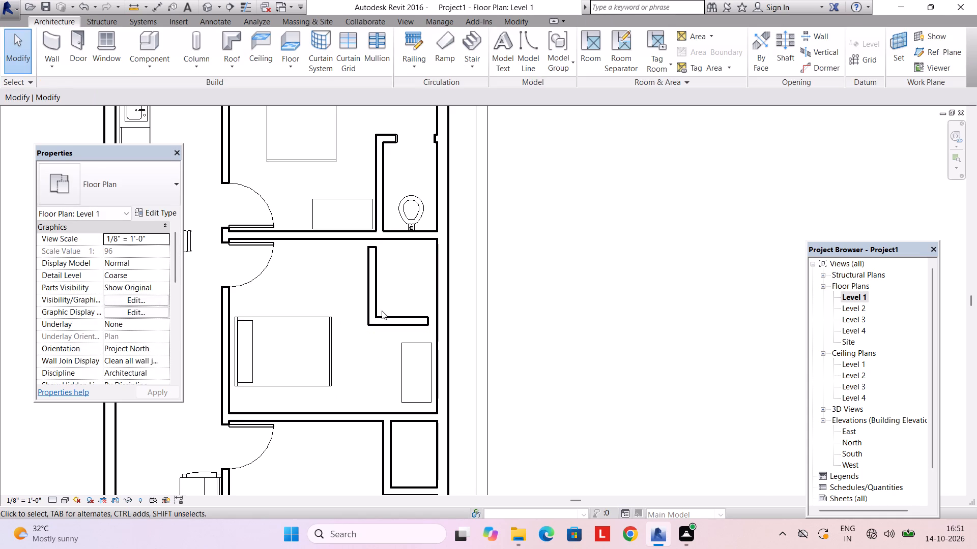
Nudge the copied walls north and east so they meet the middle bedroom's north and east walls, enclosing its northeast corner.
click(382, 311)
click(379, 317)
ctrl+click(371, 280)
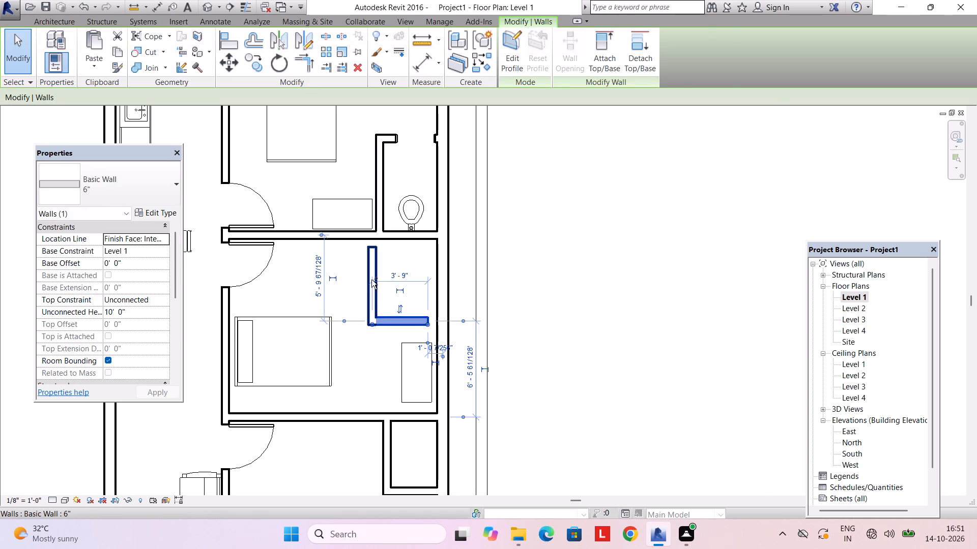
key(Up)
key(Up)
key(Right)
key(Right)
key(Right)
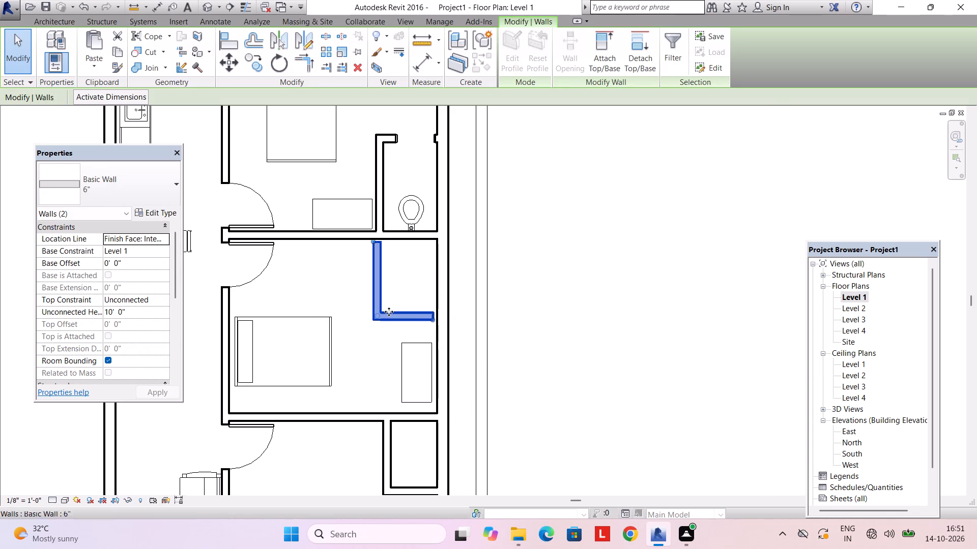
key(Up)
key(Right)
scroll(389, 312, up, 2)
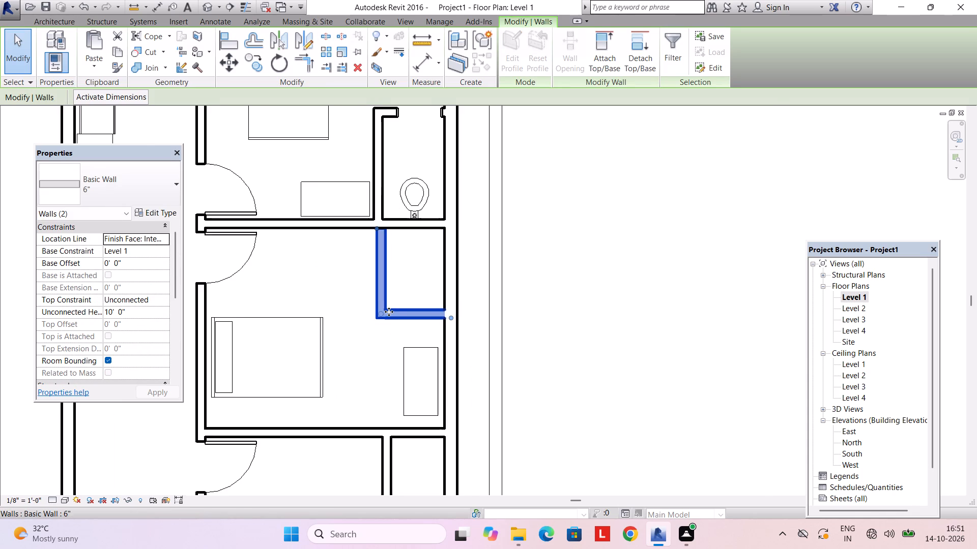
key(Escape)
key(Escape)
scroll(390, 313, down, 2)
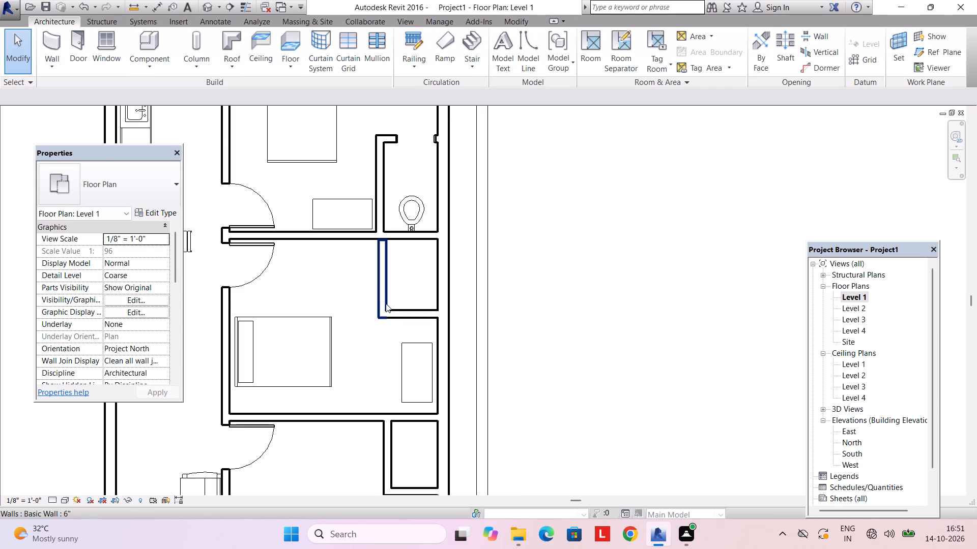
scroll(380, 287, up, 1)
click(380, 287)
key(Up)
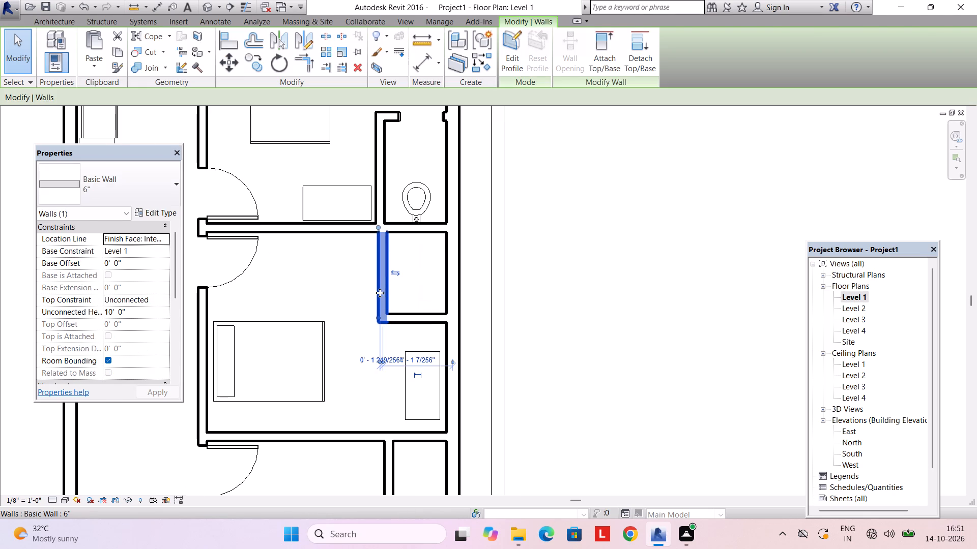
key(Escape)
Check the distances from the southern toilet's west wall to the neighbouring walls.
scroll(384, 317, down, 2)
middle_drag(413, 372, 405, 332)
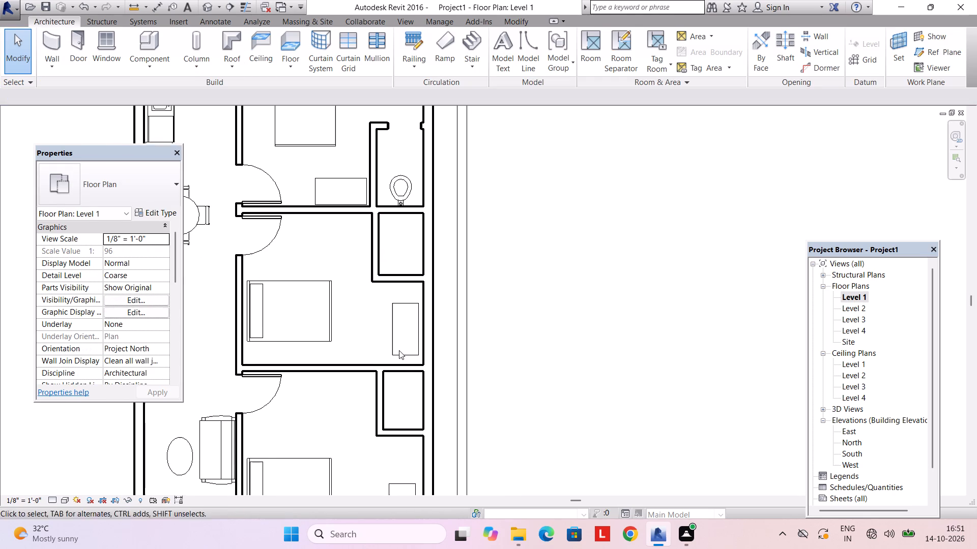
middle_drag(397, 380, 397, 347)
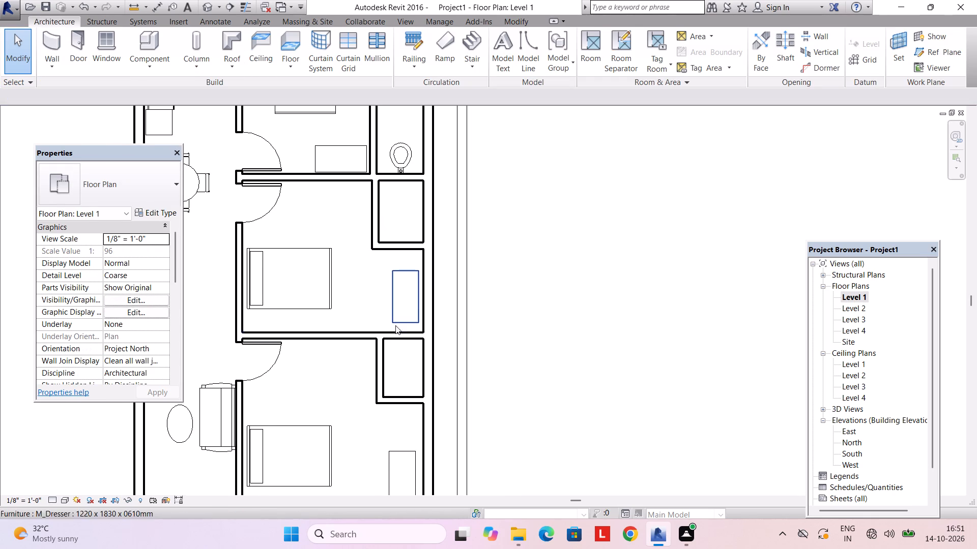
middle_drag(395, 324, 395, 339)
click(380, 374)
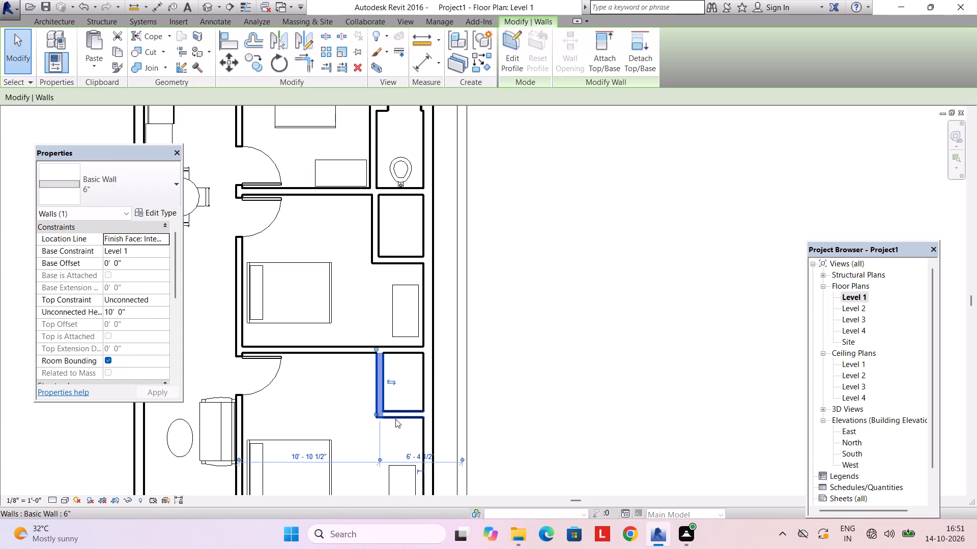
middle_drag(395, 420, 393, 395)
click(457, 433)
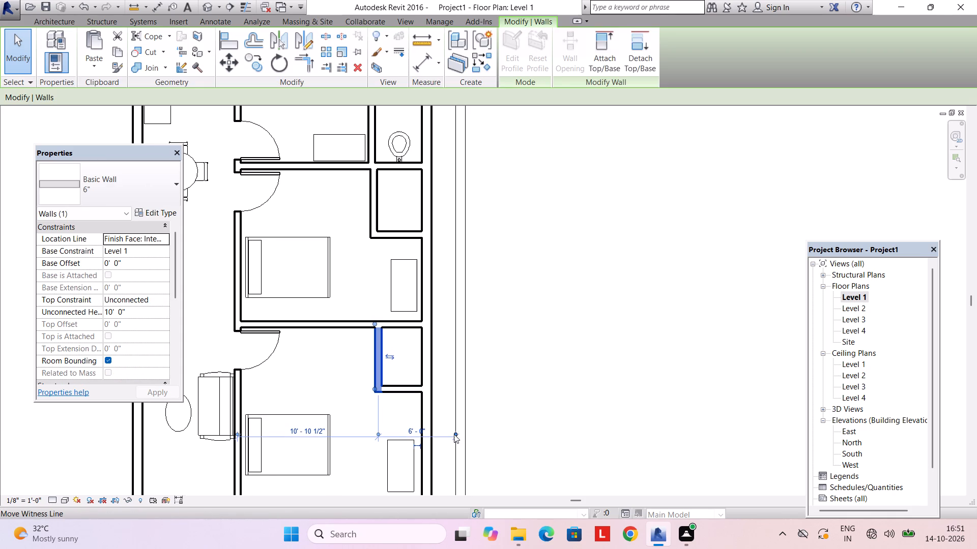
click(454, 434)
key(Escape)
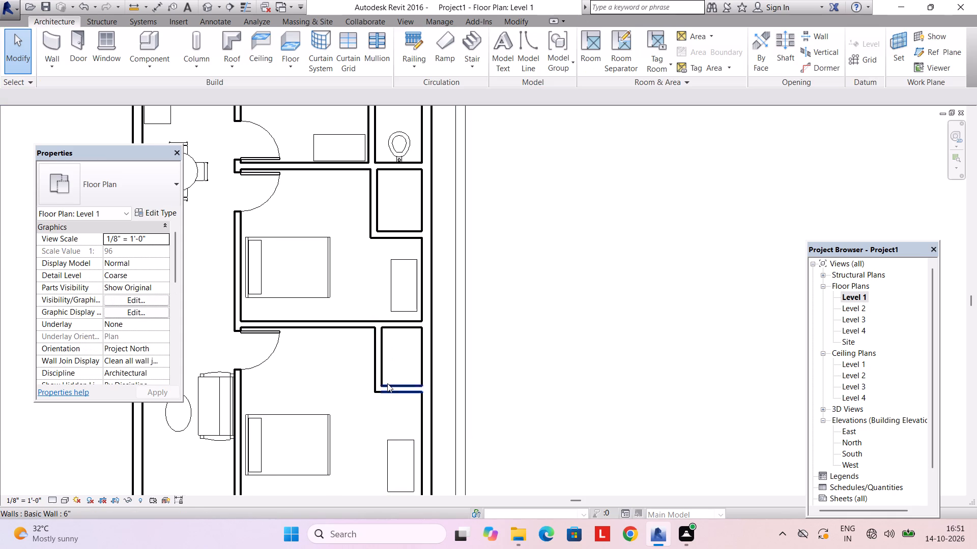
Copy the northern bedroom's wall-mounted toilet fixture onto the north wall of the middle bedroom's toilet, facing south.
scroll(387, 383, down, 3)
middle_drag(387, 383, 386, 415)
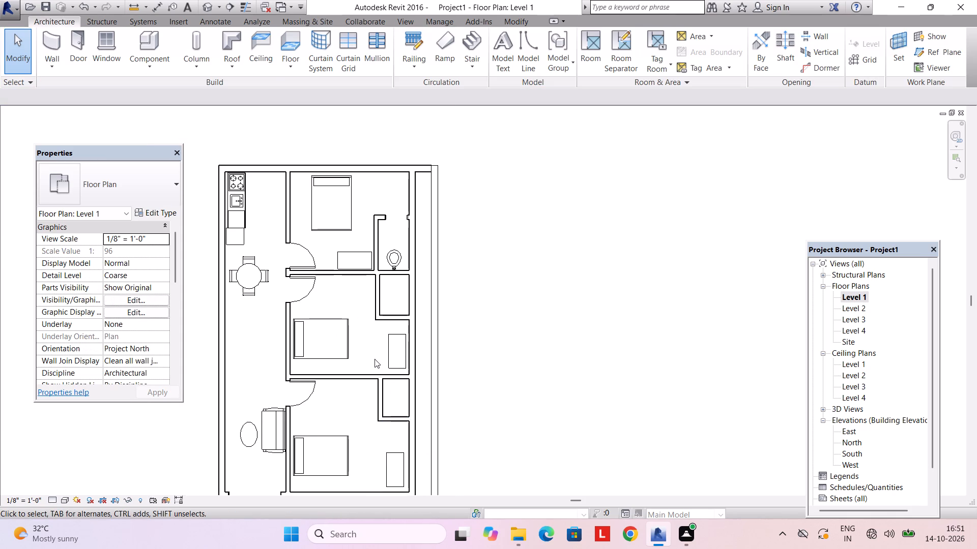
click(398, 254)
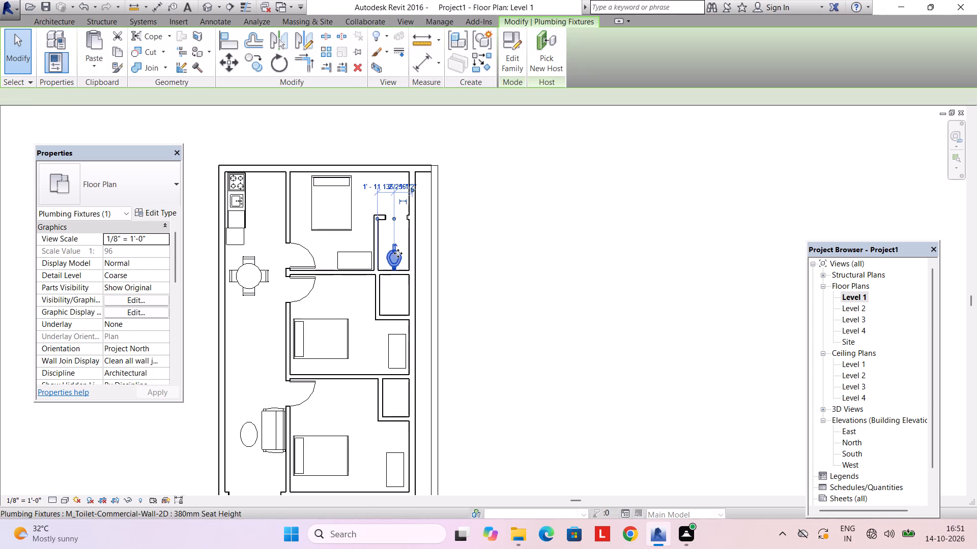
key(ctrl+c)
key(Escape)
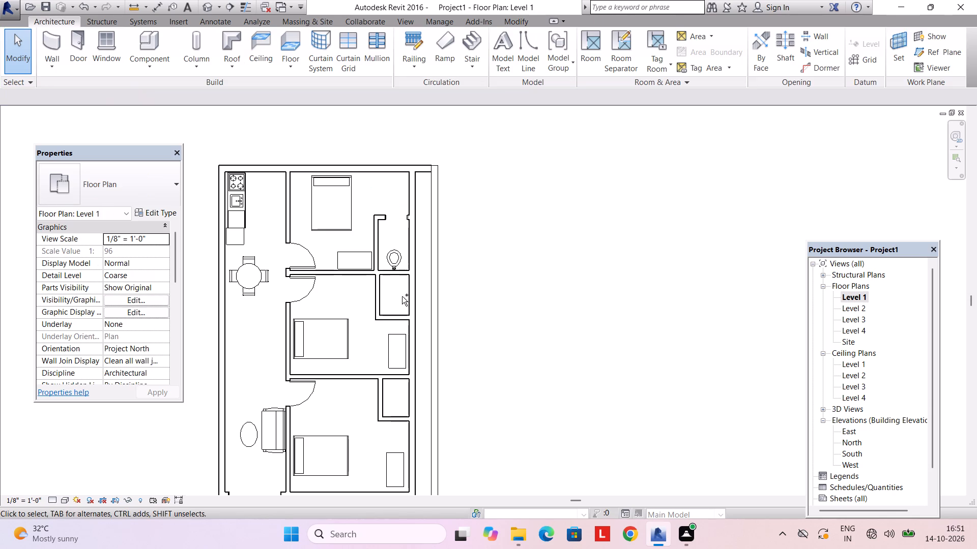
key(ctrl+v)
scroll(397, 309, up, 2)
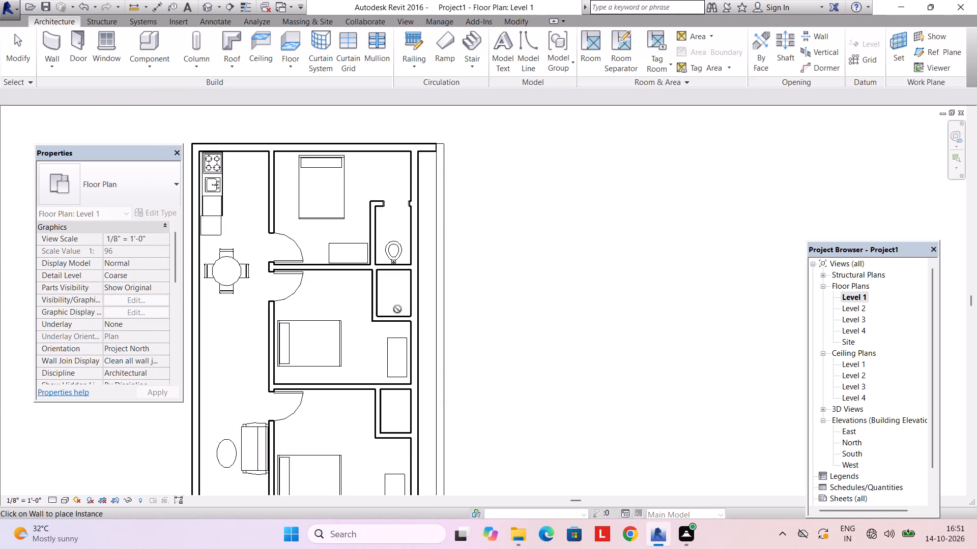
scroll(397, 309, up, 2)
key(space)
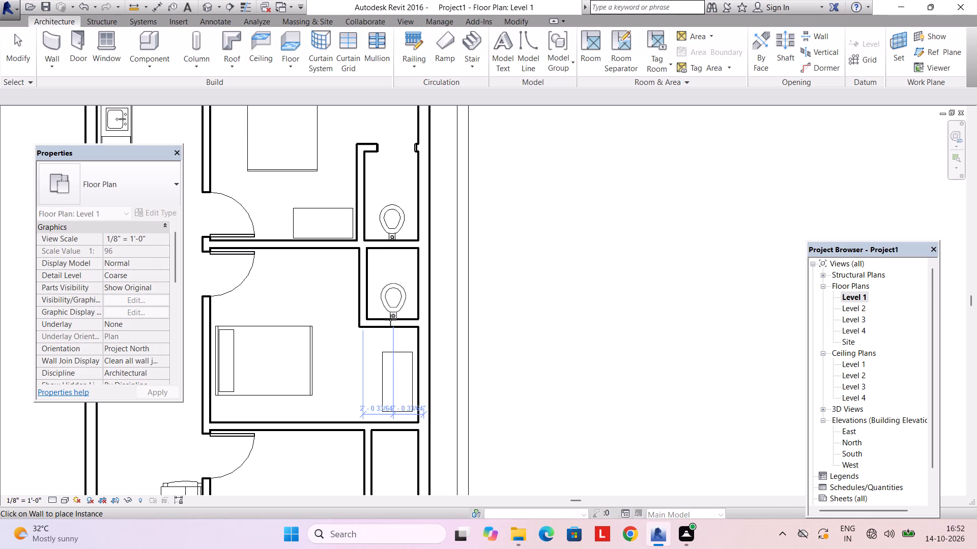
click(391, 251)
Paste another copy of the toilet fixture, centred on the north wall of the southern bedroom's toilet.
middle_drag(393, 321, 359, 213)
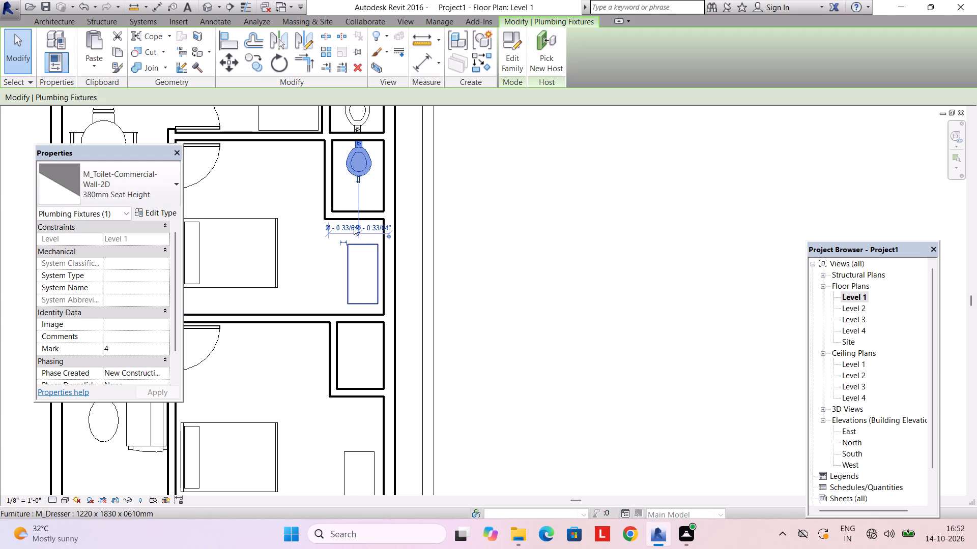
key(ctrl+v)
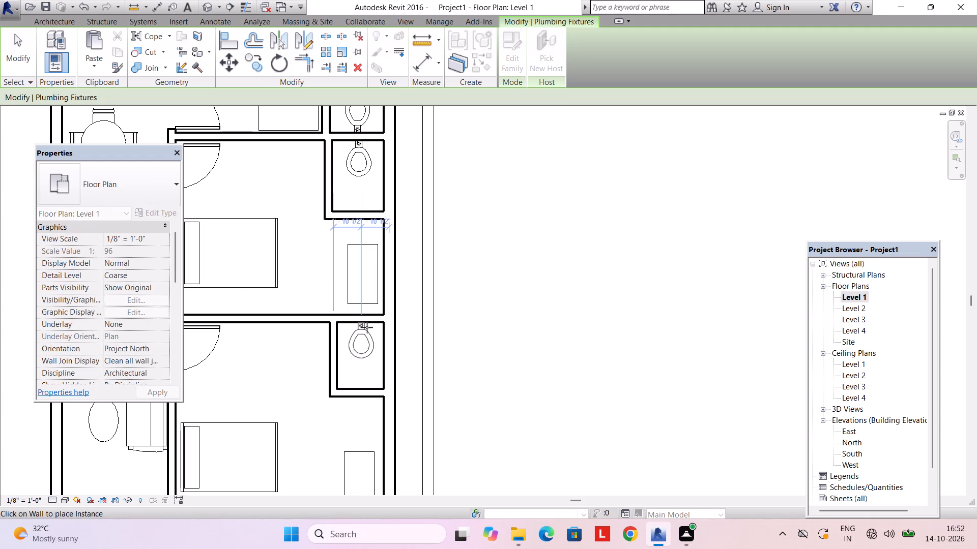
click(367, 327)
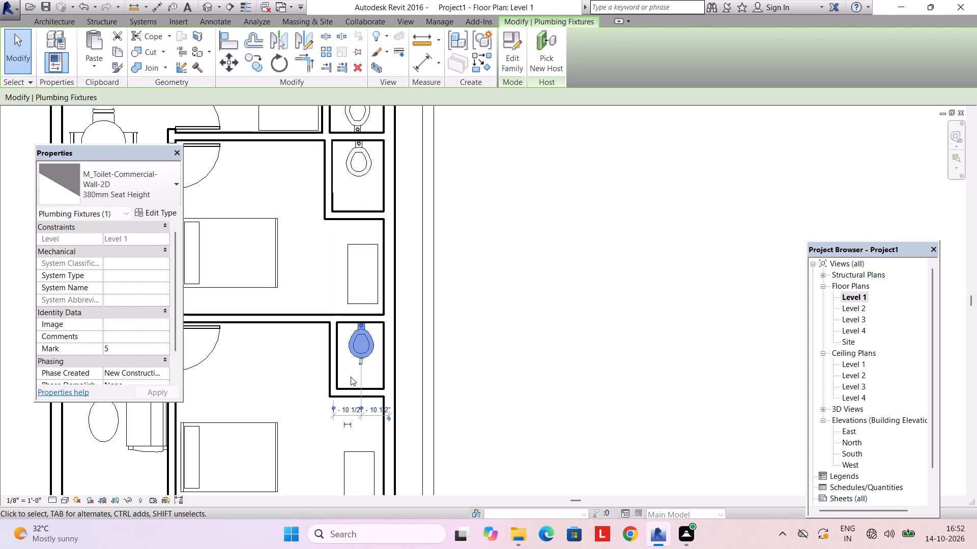
key(Escape)
Nudge the south walls of the middle and southern toilets two increments south to lengthen both enclosures.
scroll(351, 374, down, 4)
middle_drag(330, 344, 343, 395)
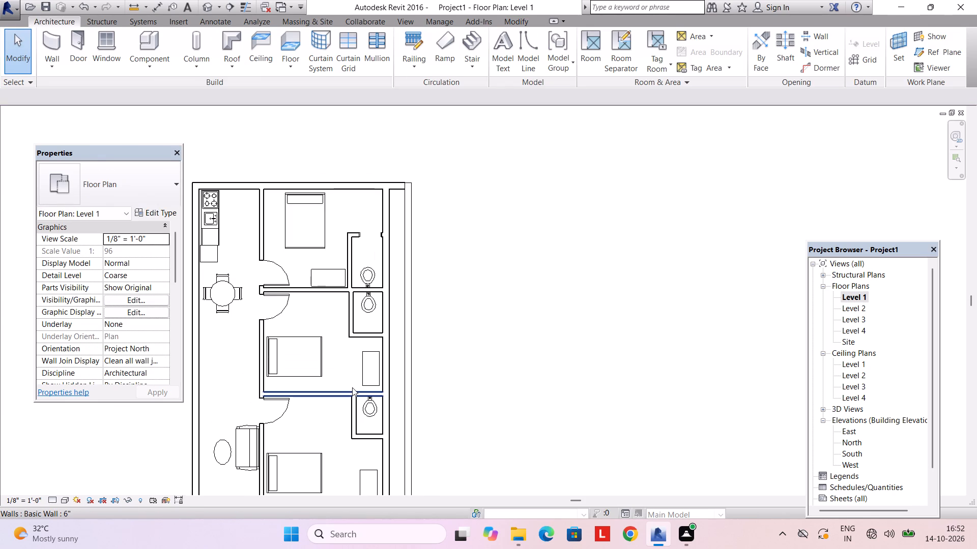
click(358, 332)
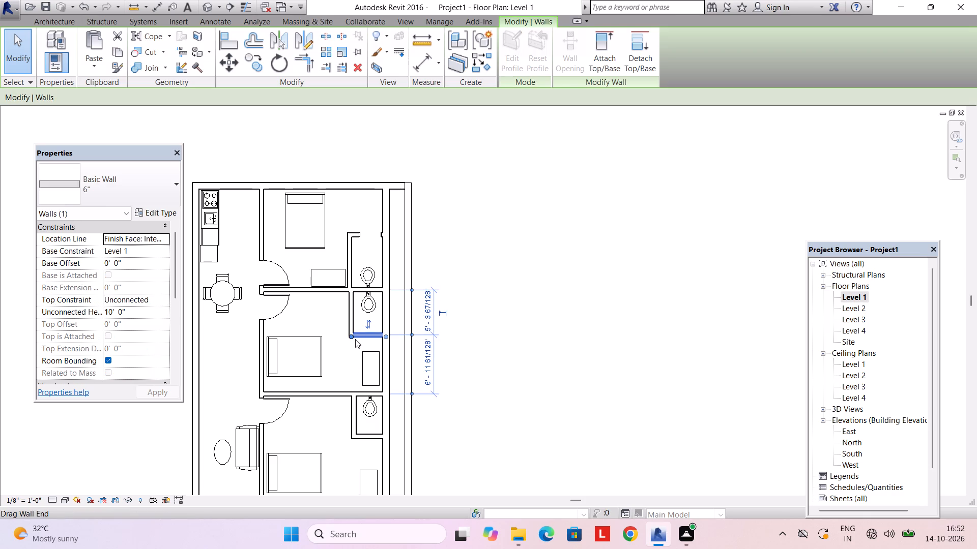
key(Down)
key(Down)
click(368, 435)
key(Down)
key(Down)
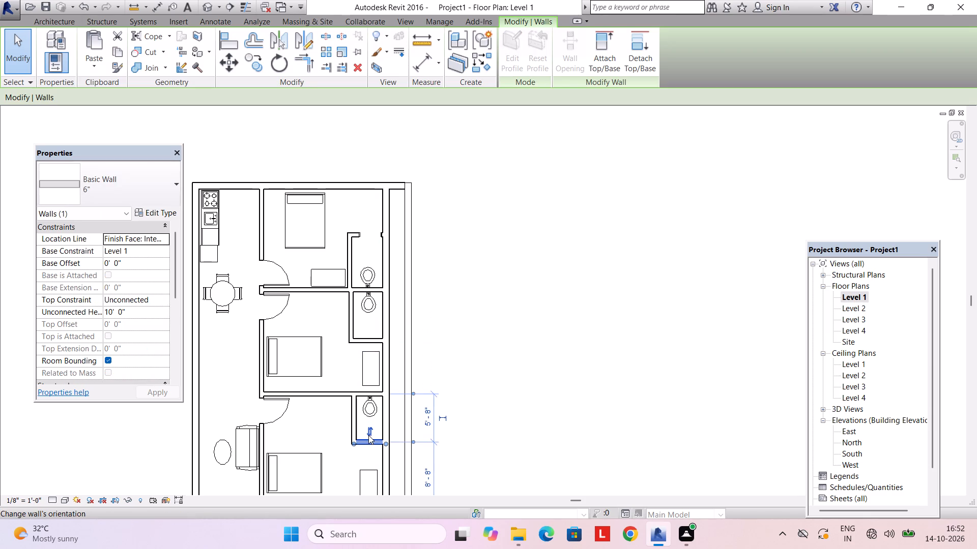
key(Escape)
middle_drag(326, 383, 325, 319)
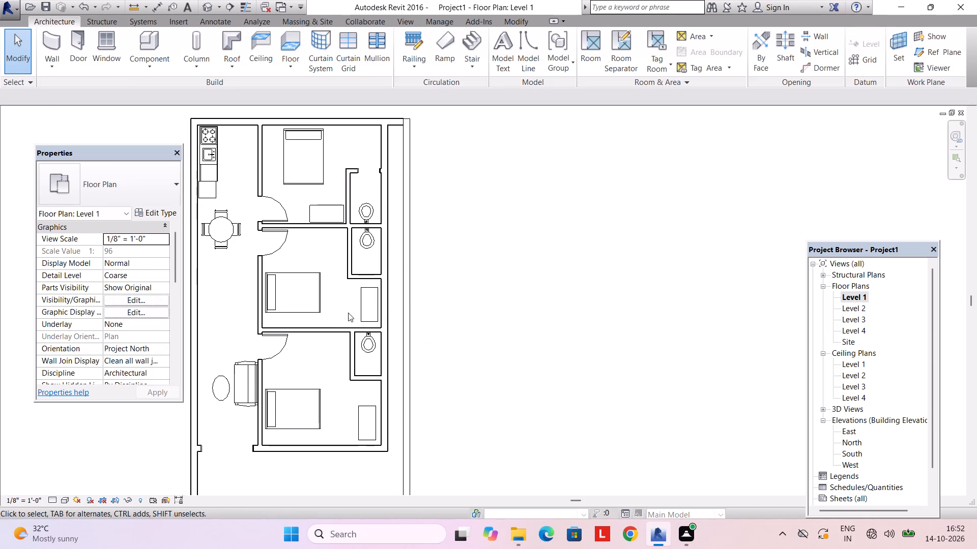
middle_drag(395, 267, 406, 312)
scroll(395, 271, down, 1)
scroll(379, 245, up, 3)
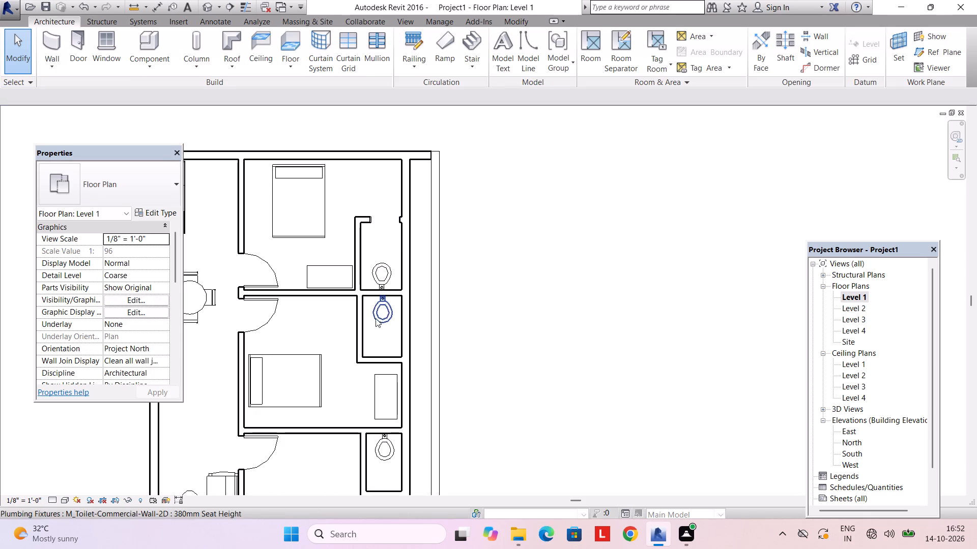
Nudge the door of the northern bedroom's toilet one increment west in its wall.
middle_drag(310, 394, 385, 333)
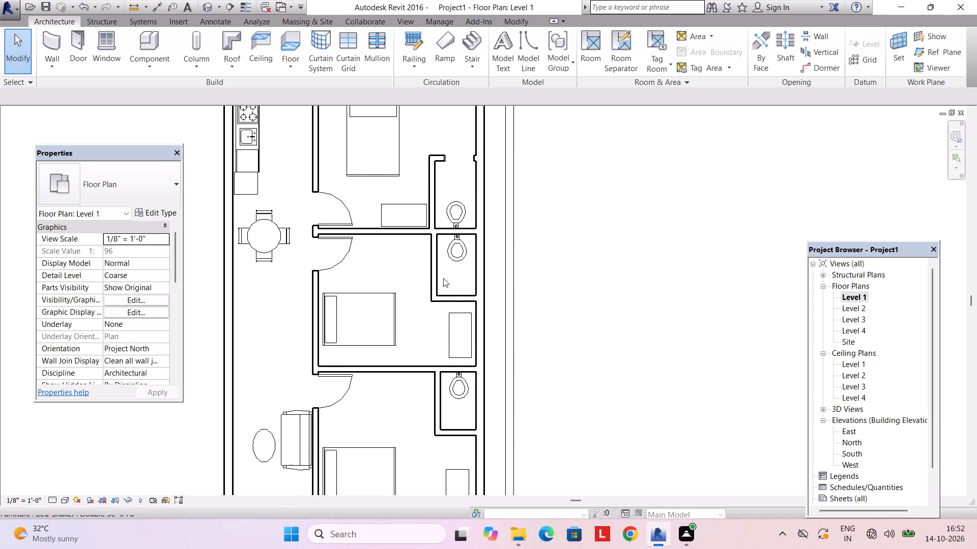
scroll(456, 175, up, 4)
click(482, 159)
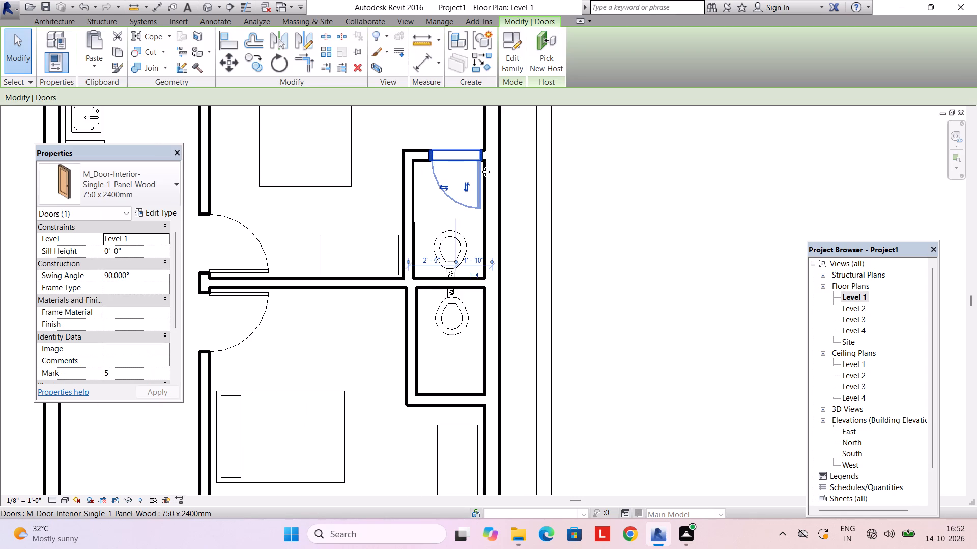
key(Left)
key(Escape)
Copy the northern toilet's 750 x 2400mm door into the south wall of the middle bedroom's toilet, hinged on the west and opening inward.
scroll(457, 211, down, 2)
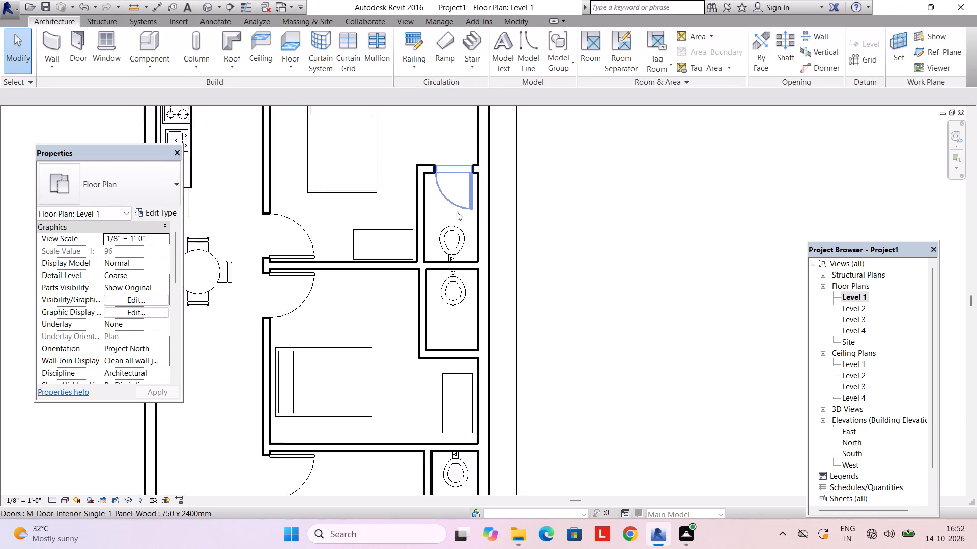
scroll(457, 211, down, 1)
scroll(400, 305, down, 2)
middle_drag(400, 305, 414, 245)
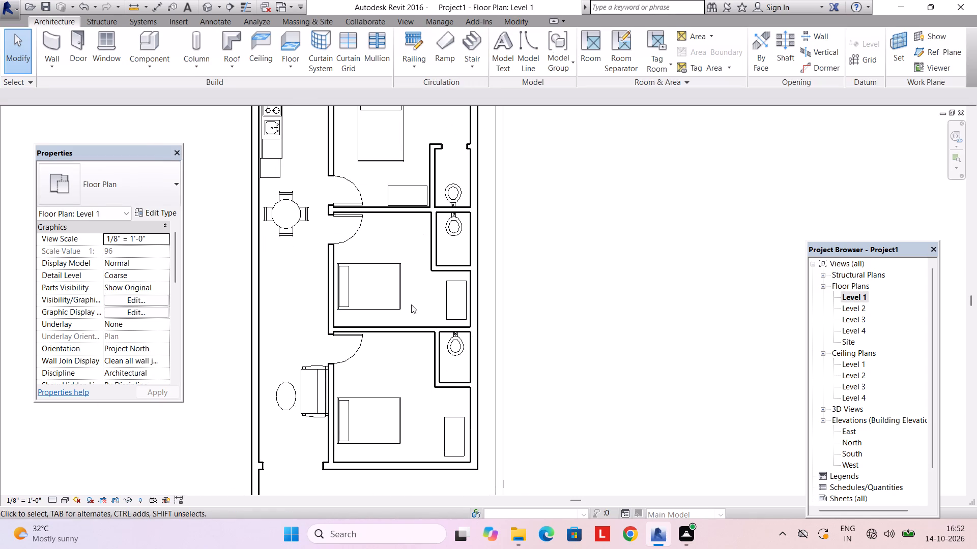
middle_drag(423, 370, 394, 374)
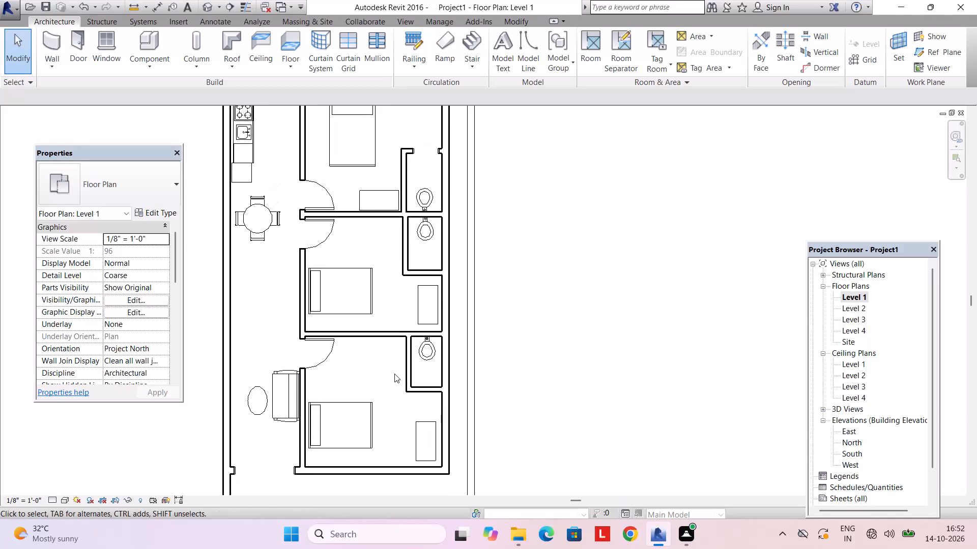
middle_drag(395, 378, 387, 399)
click(424, 167)
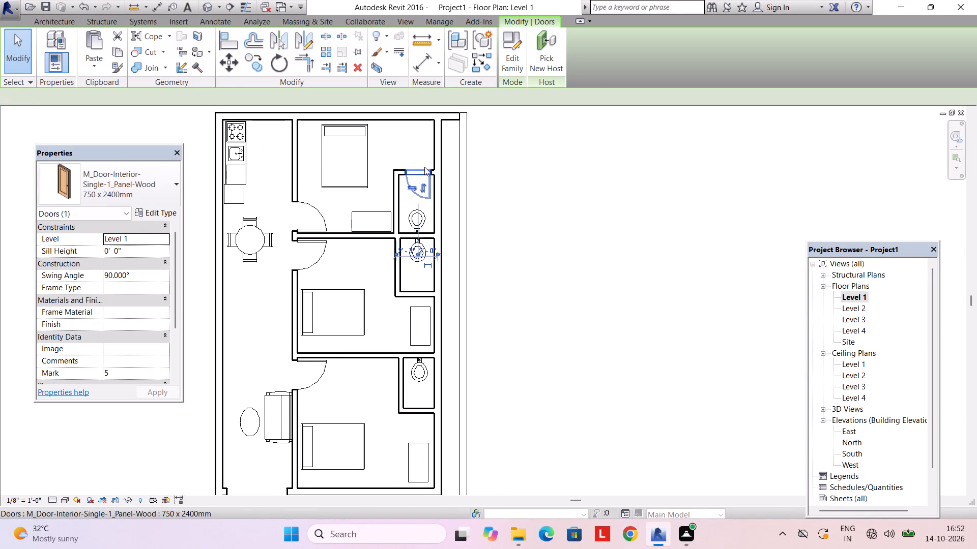
key(ctrl+c)
key(Escape)
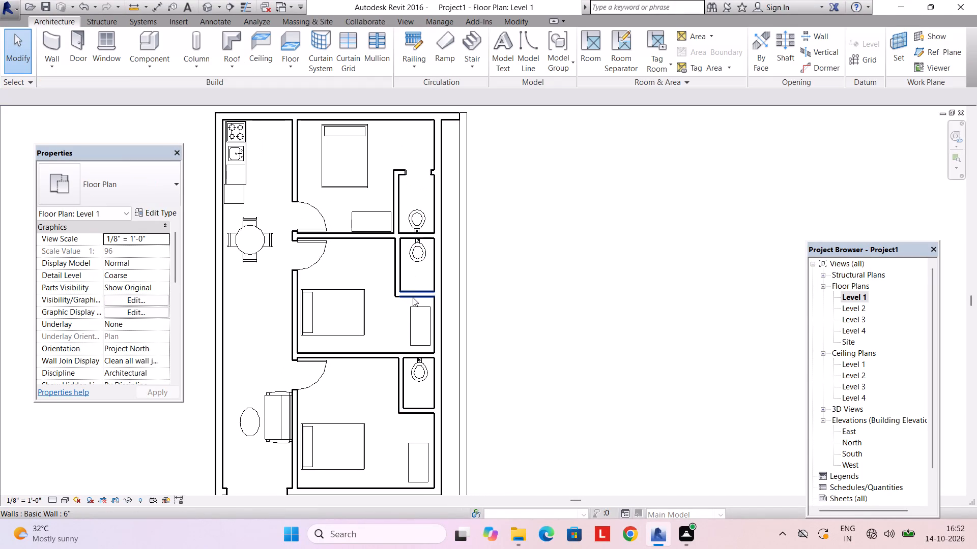
key(ctrl+v)
scroll(405, 284, up, 1)
key(space)
scroll(407, 287, up, 2)
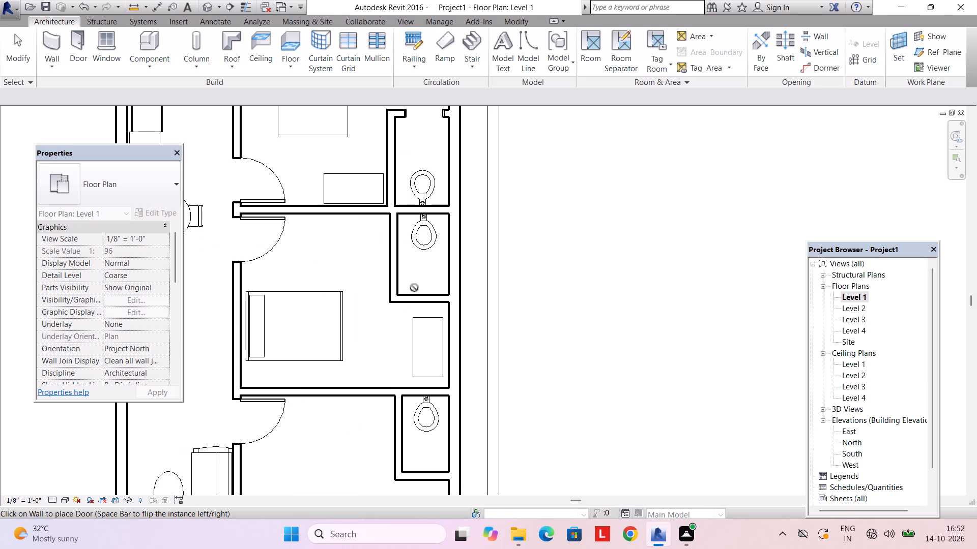
key(space)
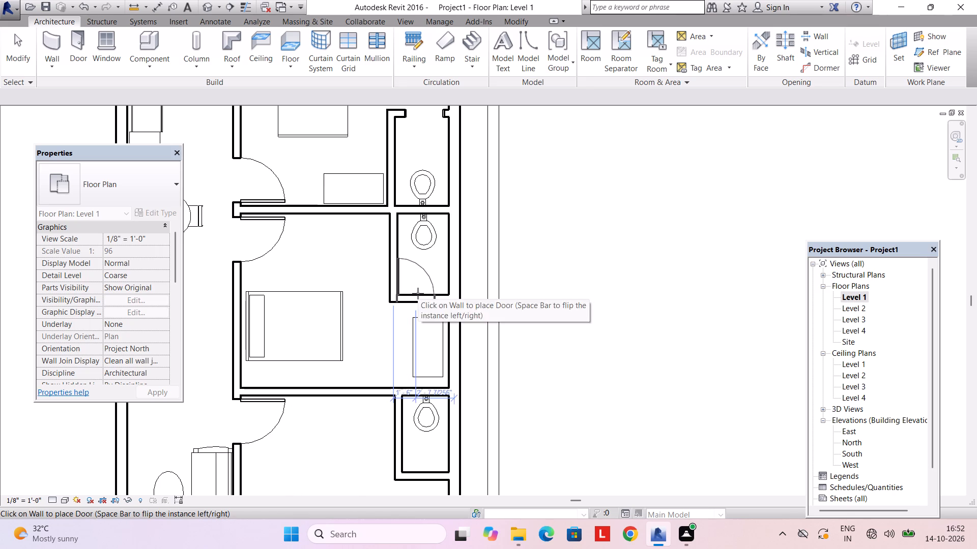
scroll(418, 293, up, 5)
click(421, 292)
scroll(421, 292, down, 3)
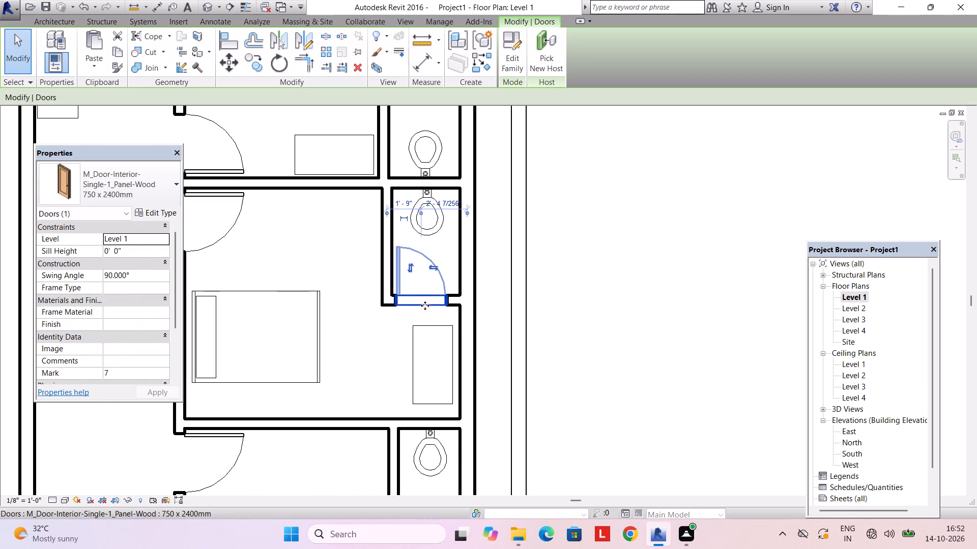
Paste another copy of the door into the south wall of the southern bedroom's toilet, hinged on the west and opening inward.
middle_drag(425, 306, 411, 180)
middle_drag(423, 315, 389, 168)
key(space)
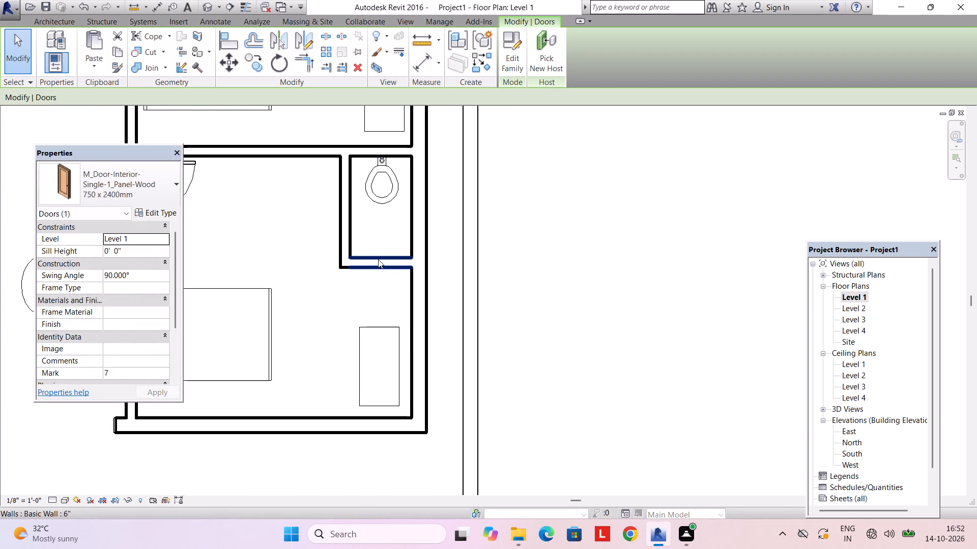
key(ctrl+v)
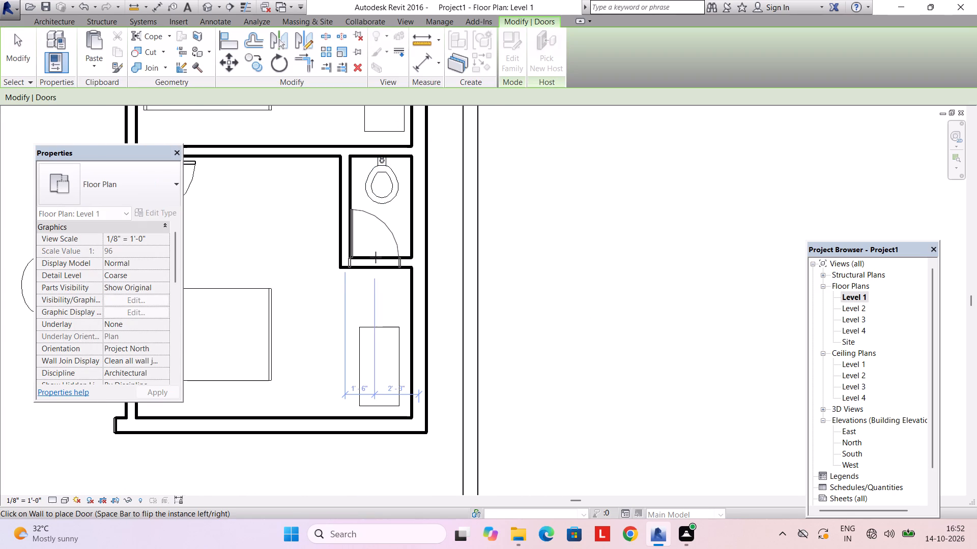
scroll(377, 258, up, 3)
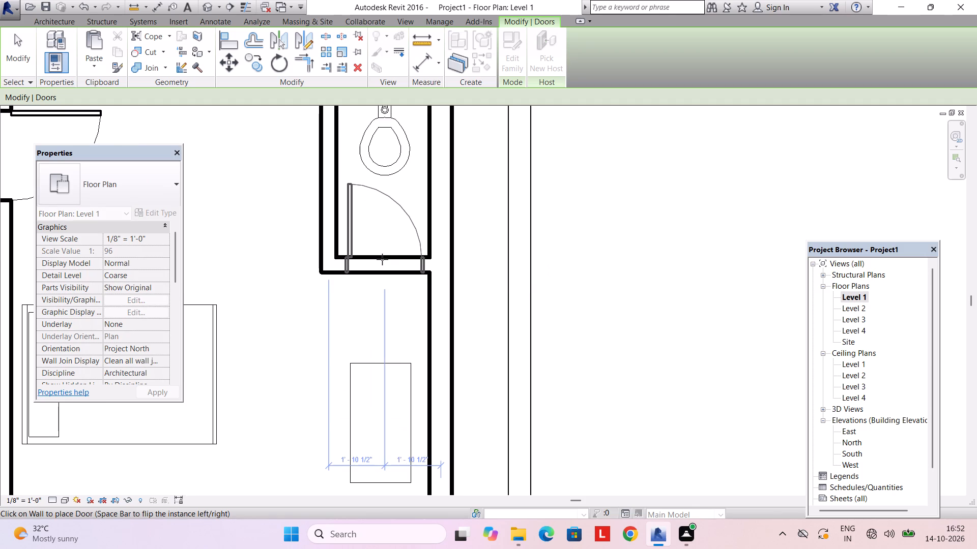
click(379, 260)
scroll(384, 254, down, 5)
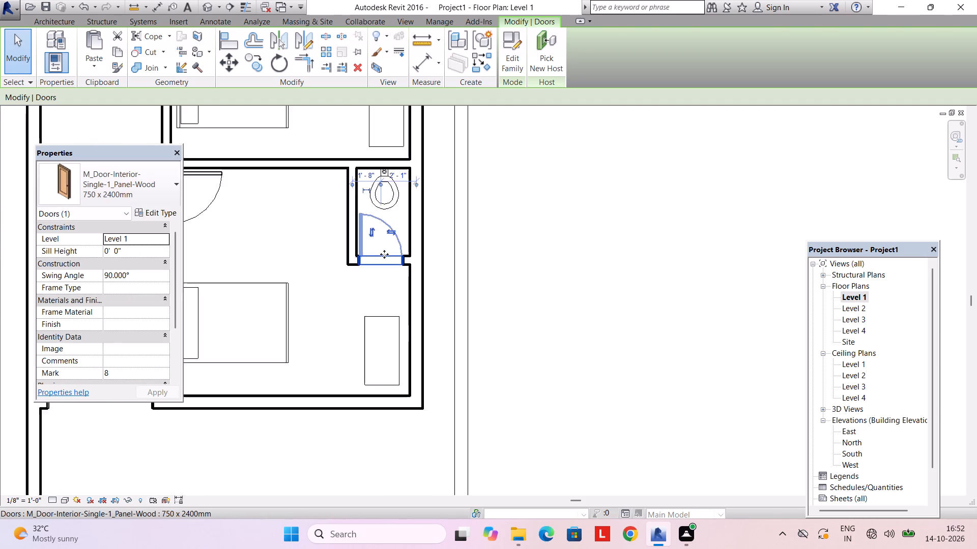
scroll(384, 254, down, 1)
key(Escape)
key(Escape)
scroll(391, 267, down, 1)
key(Escape)
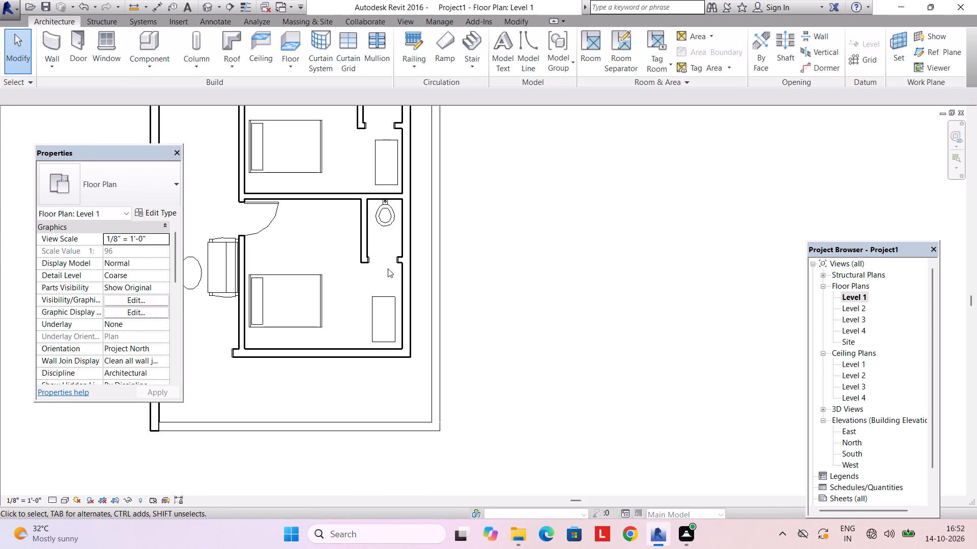
Nudge the southern toilet's south wall, with its door, two increments further south.
scroll(380, 260, up, 2)
click(401, 260)
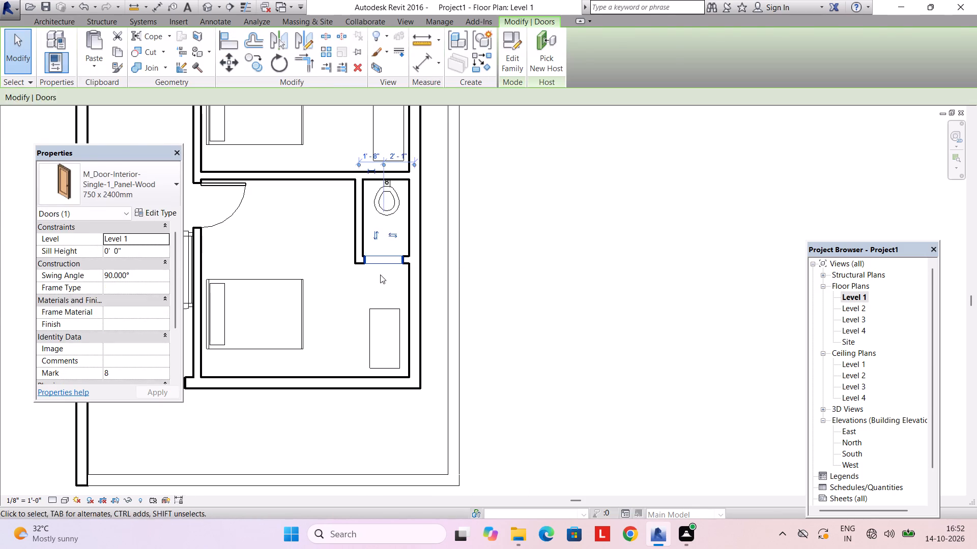
key(Escape)
key(Escape)
click(357, 263)
scroll(357, 263, up, 5)
key(Escape)
key(Escape)
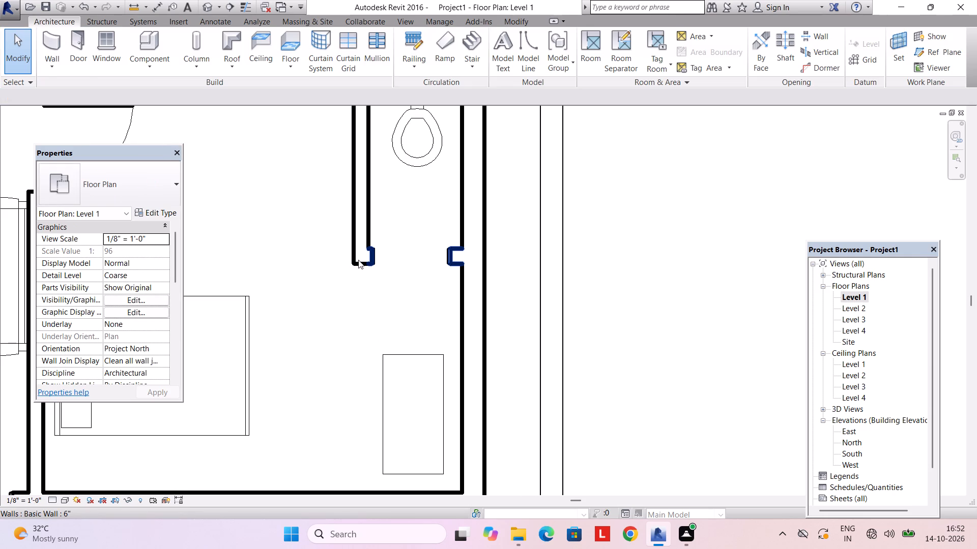
click(358, 260)
key(Down)
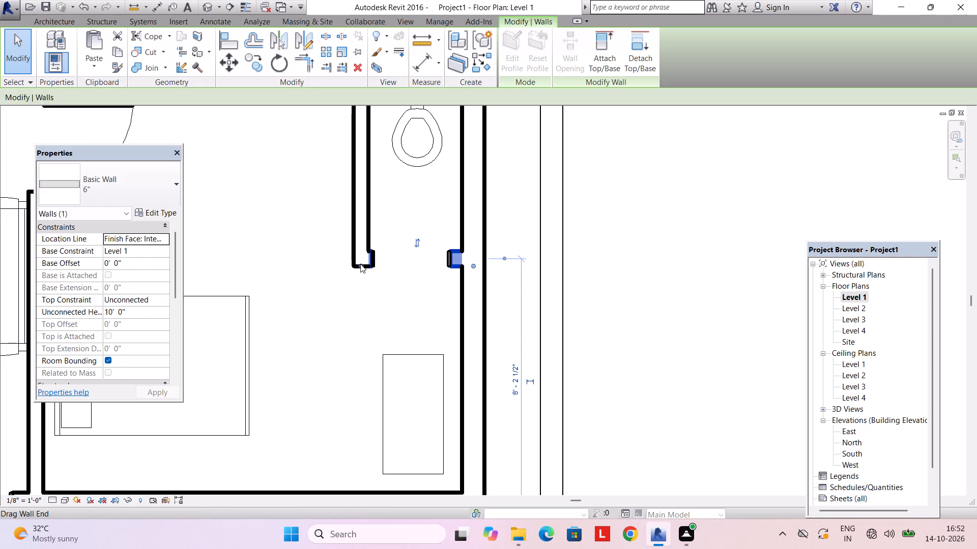
key(Down)
scroll(389, 210, down, 4)
key(Escape)
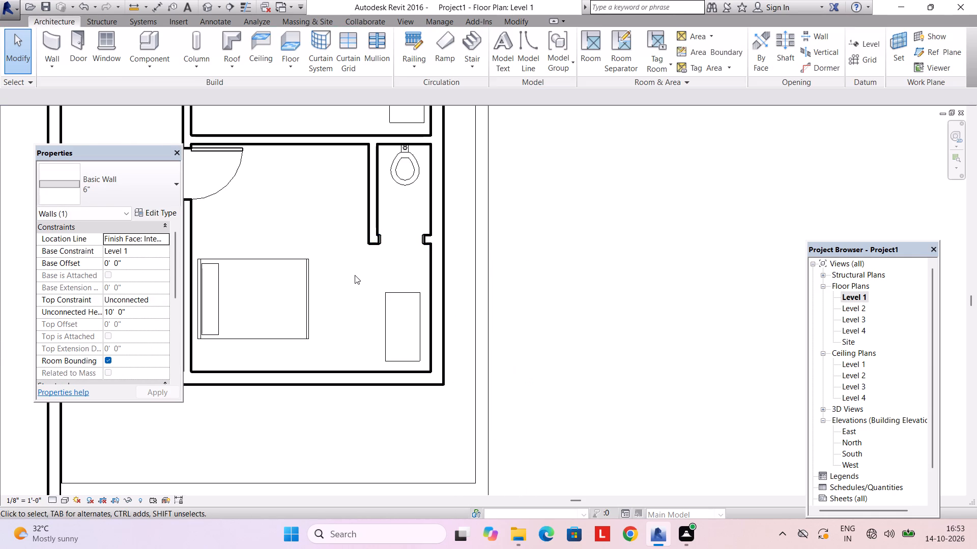
Examine the three bedrooms with their attached toilets and doors in plan and from different angles in the 3D view.
scroll(352, 262, down, 3)
middle_drag(352, 261, 358, 378)
middle_drag(318, 295, 342, 331)
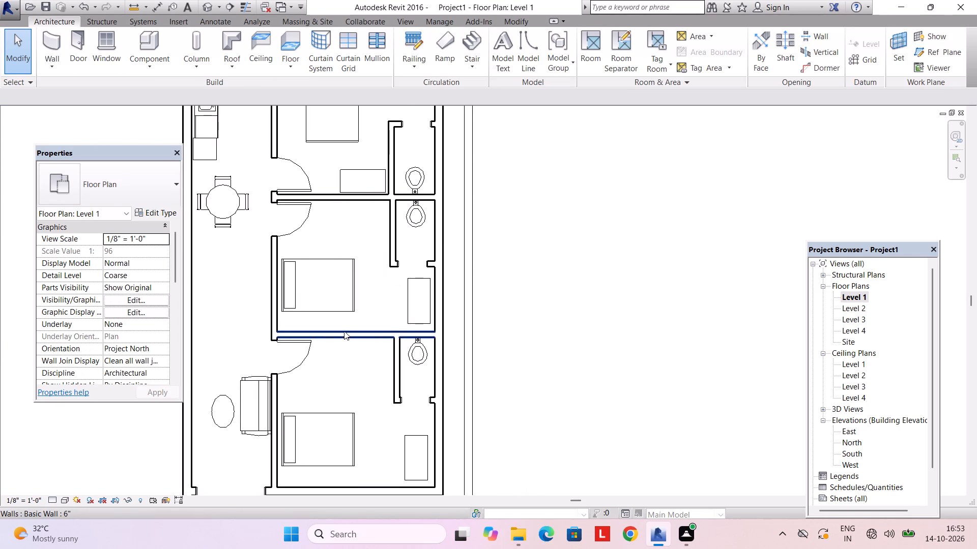
middle_drag(350, 286, 359, 316)
middle_drag(382, 307, 393, 269)
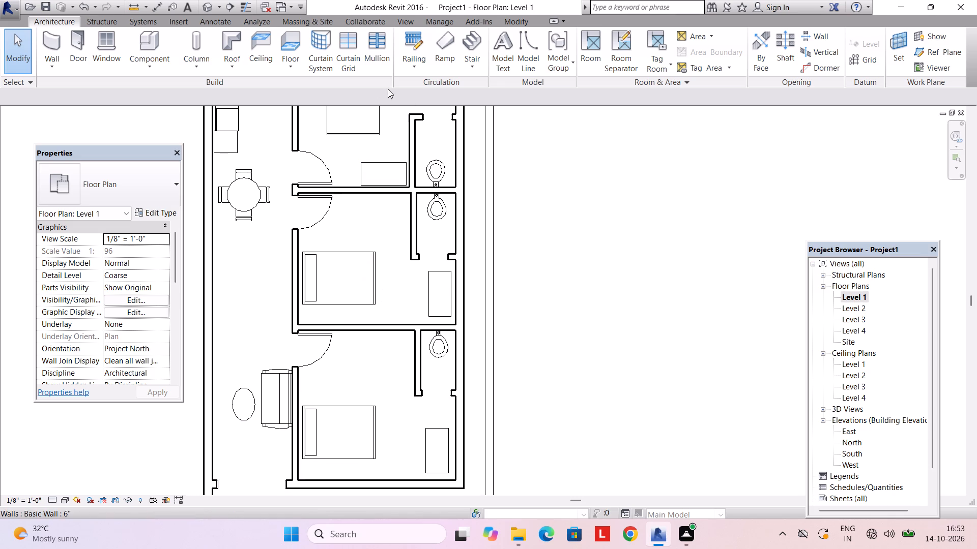
click(397, 23)
click(371, 38)
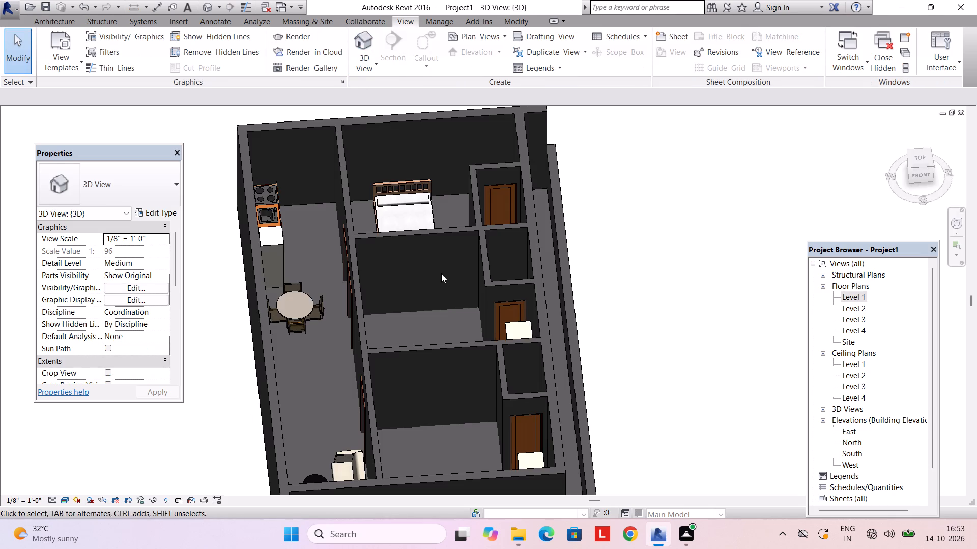
shift+middle_drag(441, 276, 621, 335)
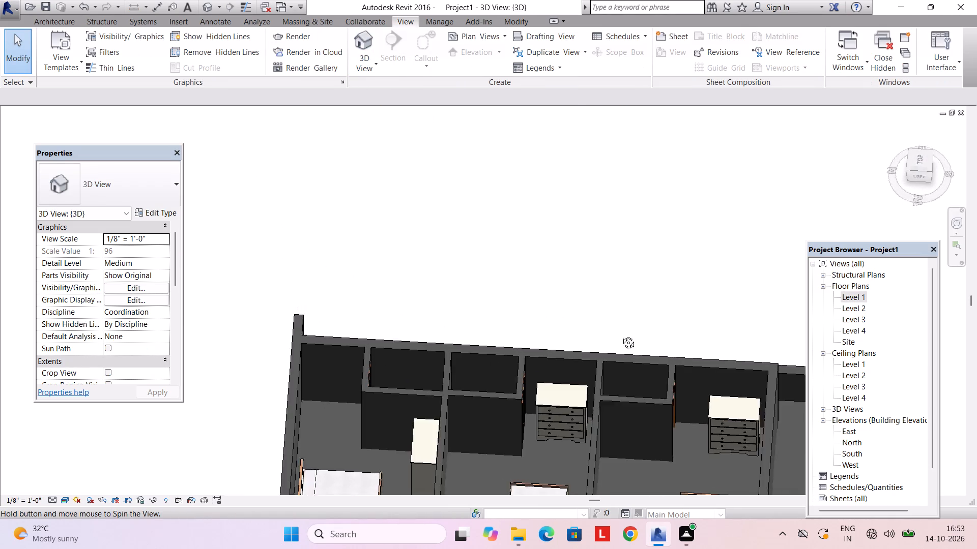
shift+middle_drag(621, 335, 541, 399)
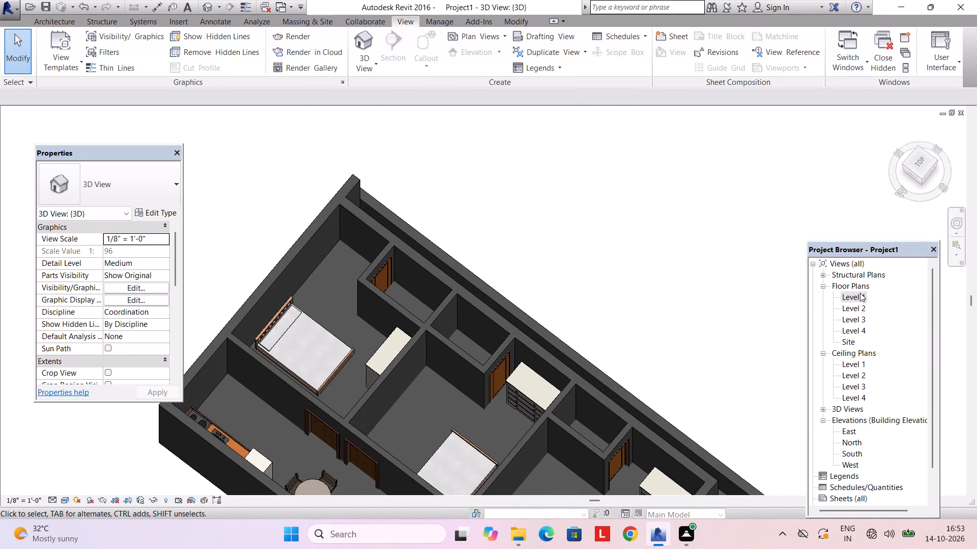
Return to the Level 1 floor plan, rotate the middle bedroom's dresser to lie east-west, and shift it west inside the east wall.
double_click(860, 293)
click(436, 300)
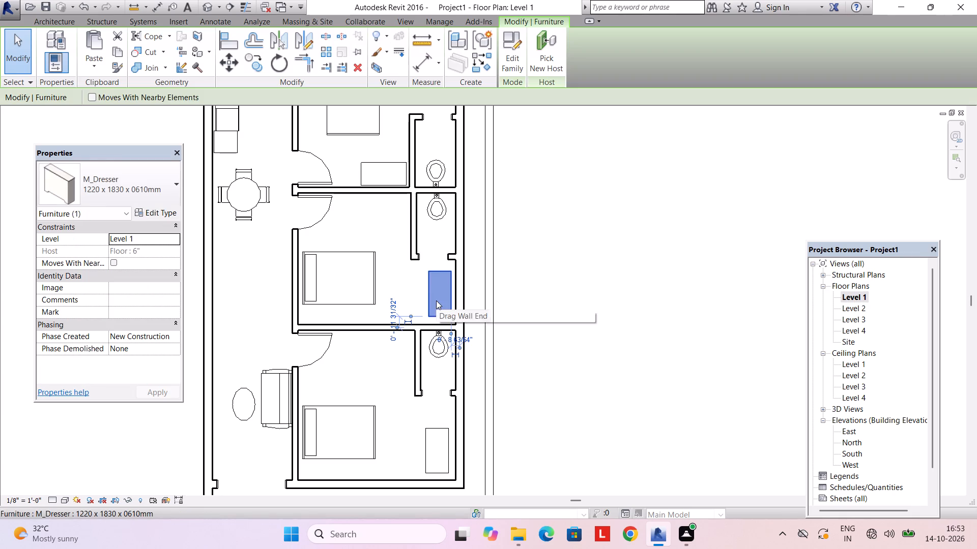
key(space)
key(Left)
key(Left)
key(Left)
key(Left)
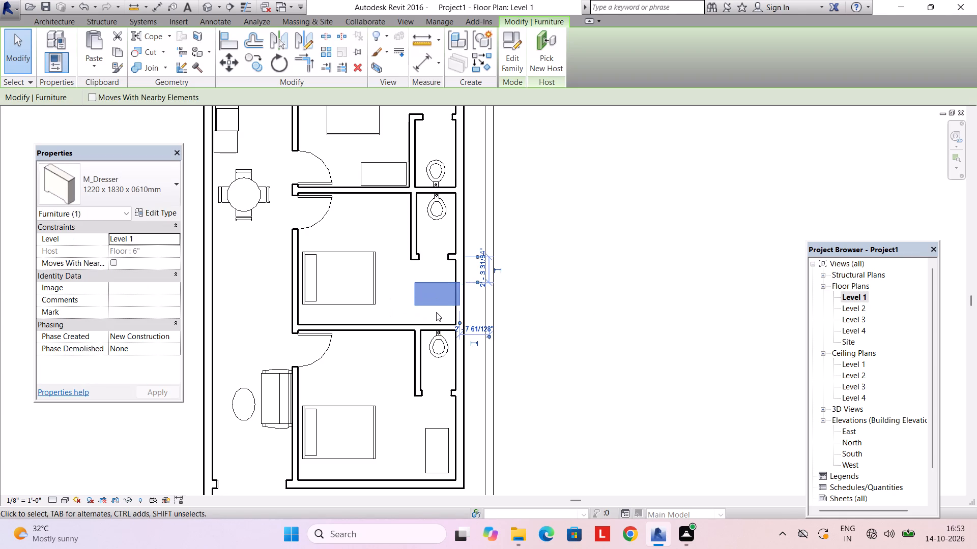
key(Left)
key(Right)
Nudge the rotated dresser south and slightly east into the south-east corner of the middle bedroom.
key(Down)
key(Down)
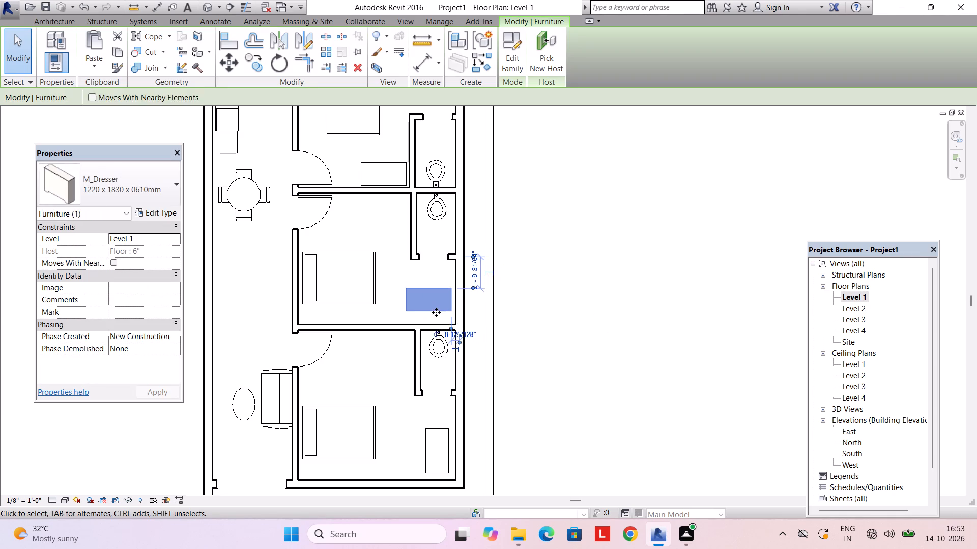
key(Down)
key(Down)
scroll(442, 308, up, 5)
key(Down)
key(Down)
key(Right)
key(Down)
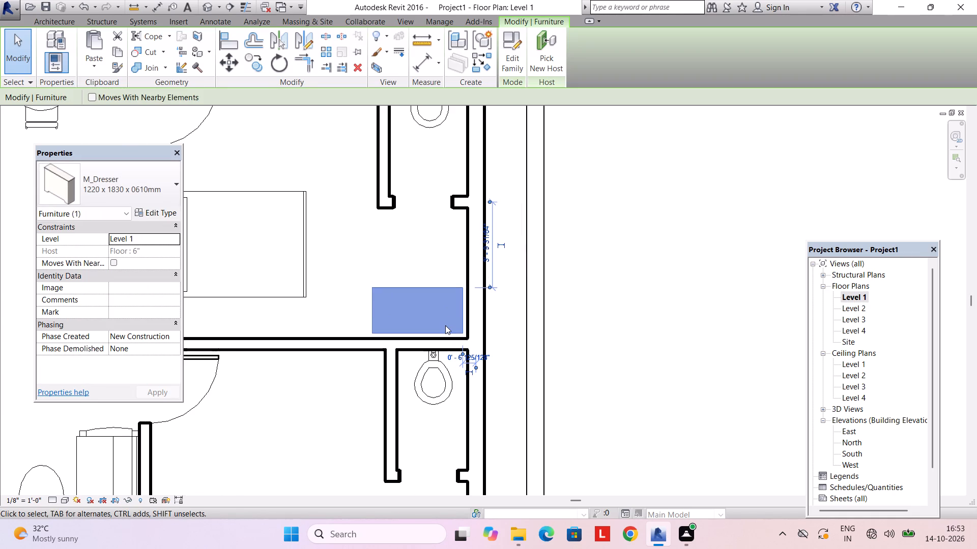
scroll(445, 325, up, 2)
key(Right)
key(Down)
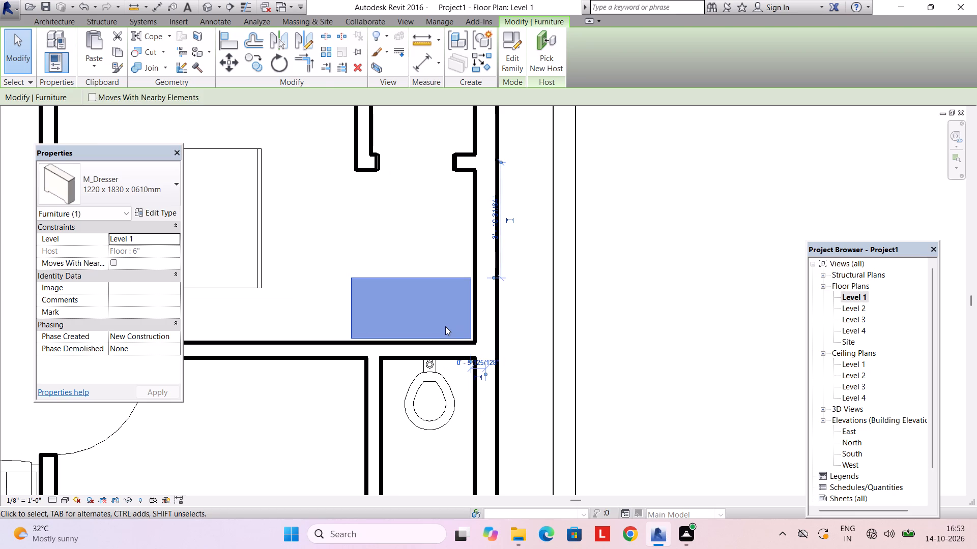
key(Escape)
Nudge the southern bedroom's dresser east and south into the room's south-east corner, keeping its north-south orientation.
scroll(446, 330, down, 7)
middle_drag(448, 343, 448, 298)
scroll(445, 391, up, 1)
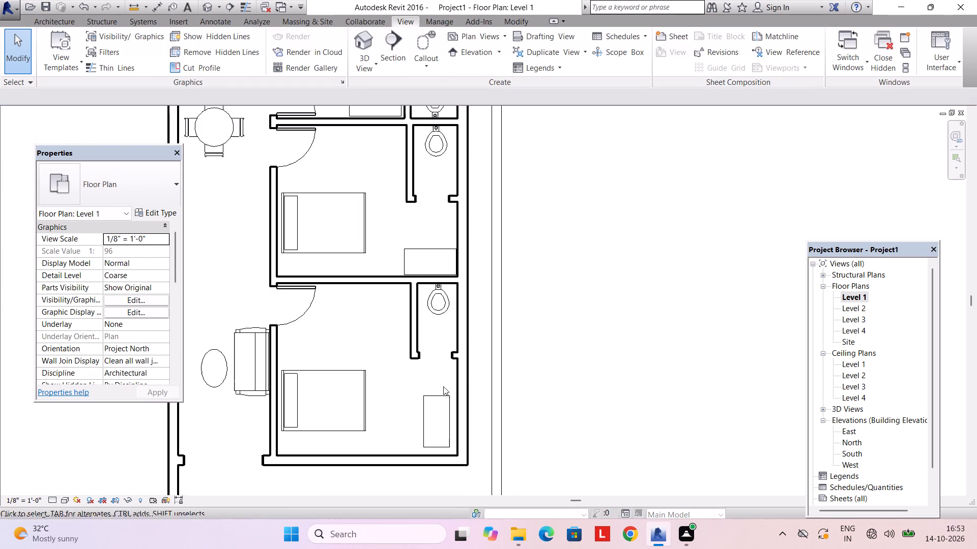
middle_drag(441, 365, 434, 315)
scroll(435, 354, up, 2)
click(437, 346)
key(Right)
key(Right)
key(Right)
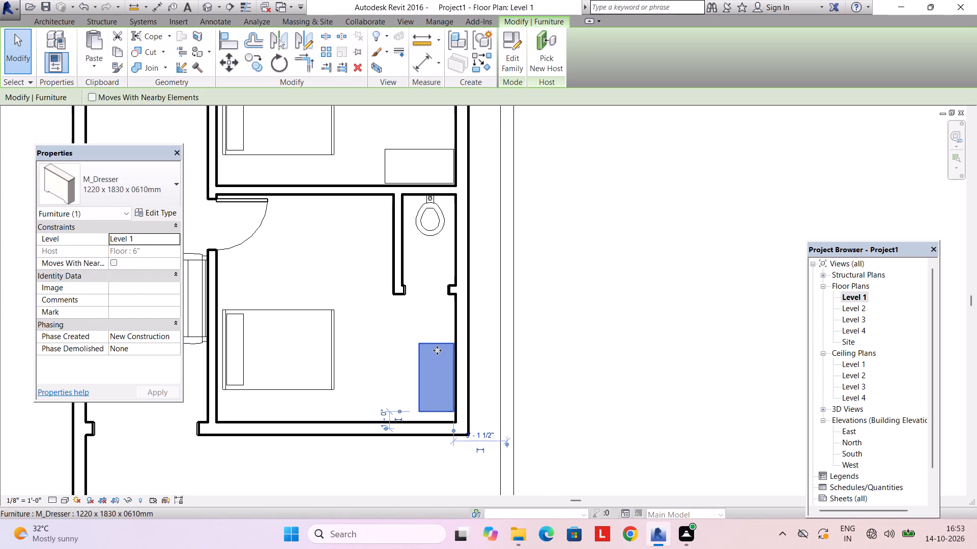
key(Down)
scroll(437, 350, up, 5)
key(Down)
key(Down)
key(Down)
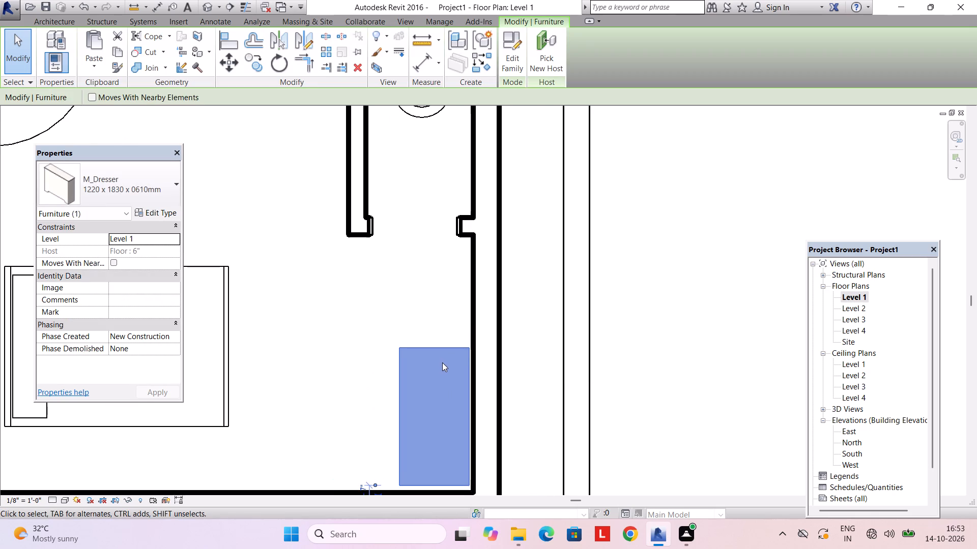
key(Down)
key(Escape)
Nudge the northern bedroom's dresser one increment east towards the toilet's west wall.
scroll(424, 270, down, 9)
middle_drag(417, 274, 418, 361)
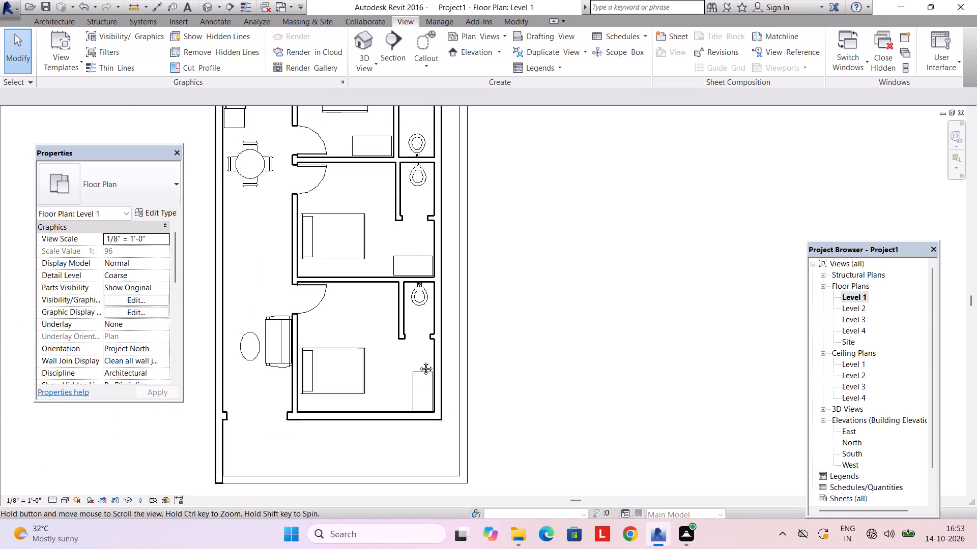
middle_drag(418, 361, 419, 363)
middle_drag(424, 247, 430, 365)
scroll(405, 294, up, 7)
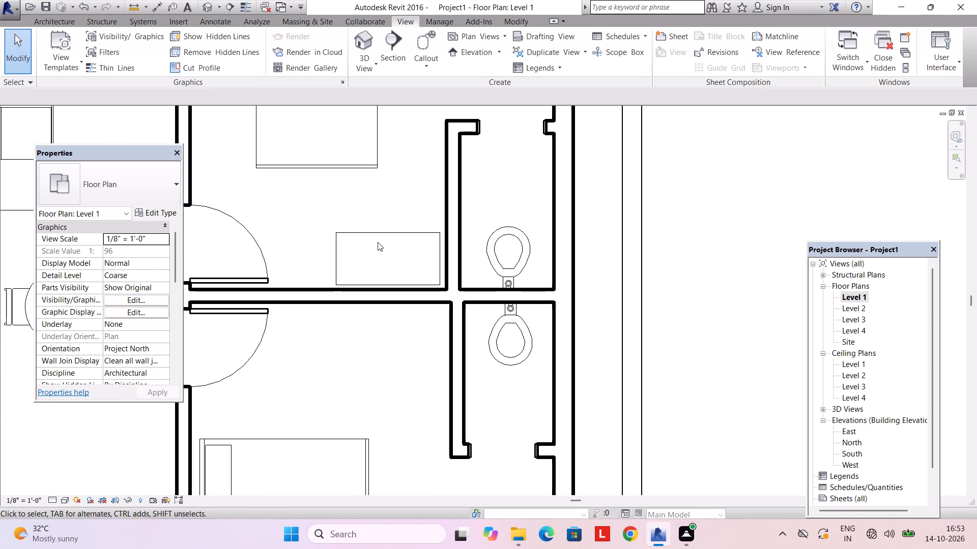
click(378, 242)
click(387, 229)
key(Right)
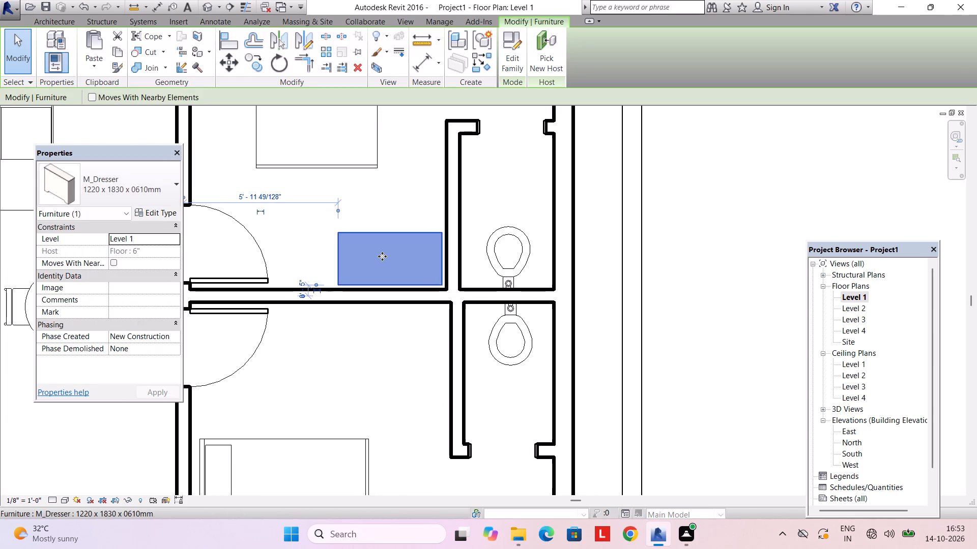
Fine-tune the northern bedroom's dresser against the room's south wall, nudging it south and a little back north.
key(Down)
scroll(383, 257, up, 3)
key(Up)
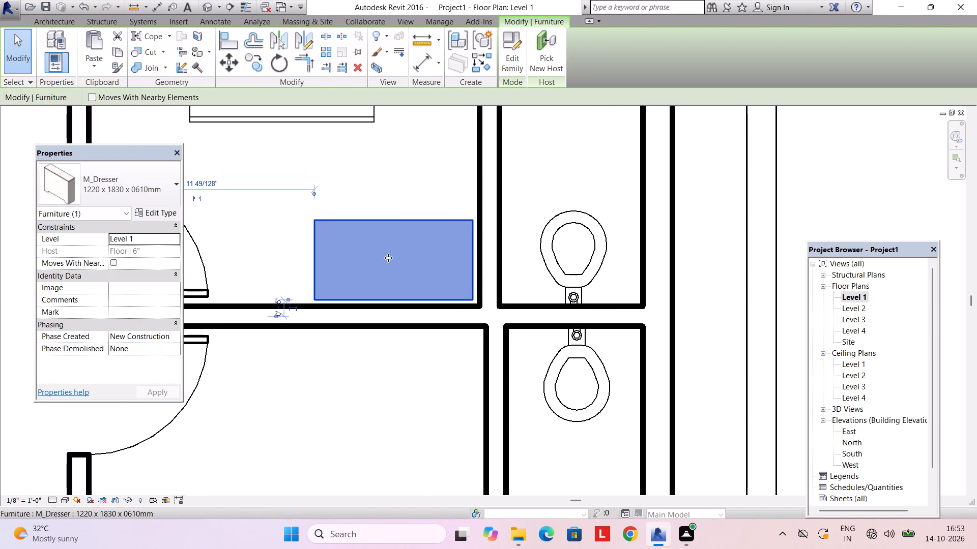
key(Escape)
Review the furniture and door layout across the whole Level 1 floor plan.
scroll(389, 250, down, 9)
middle_drag(387, 258, 416, 294)
middle_drag(412, 314, 418, 295)
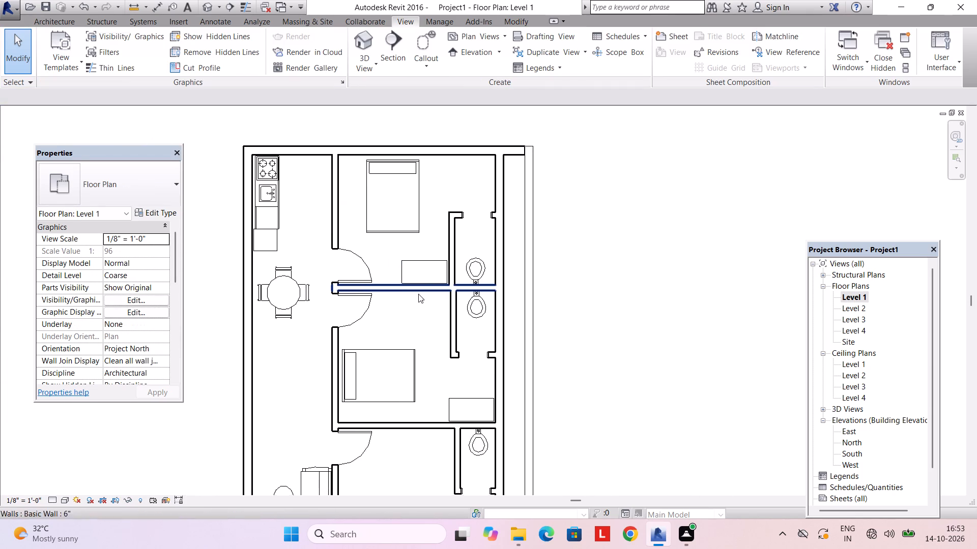
middle_drag(420, 293, 421, 246)
middle_drag(415, 310, 422, 276)
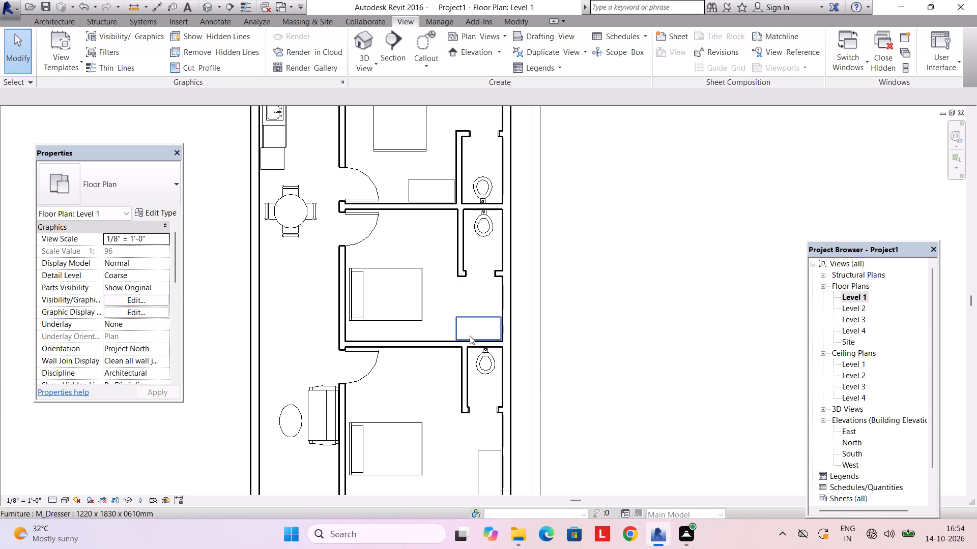
scroll(588, 257, down, 3)
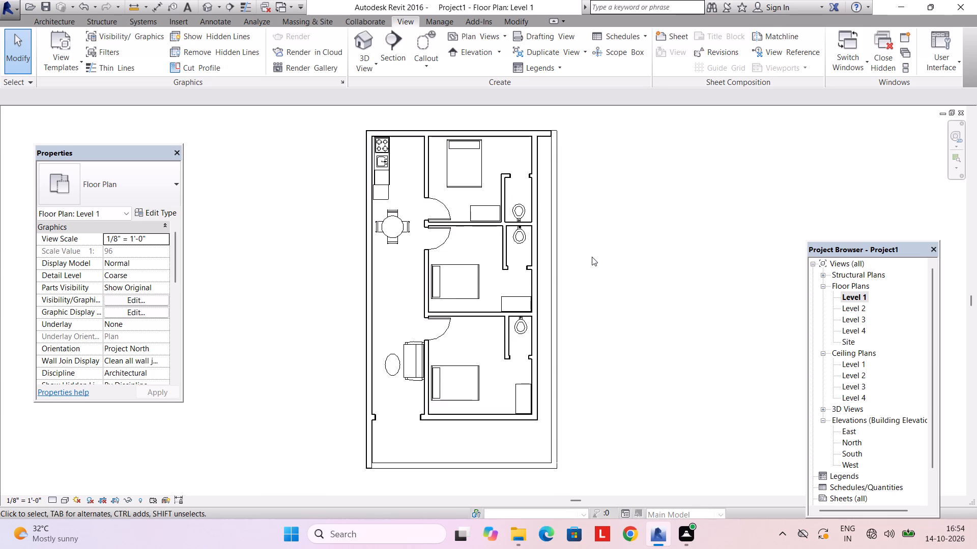
middle_drag(592, 257, 592, 317)
scroll(592, 260, down, 1)
middle_drag(570, 344, 597, 286)
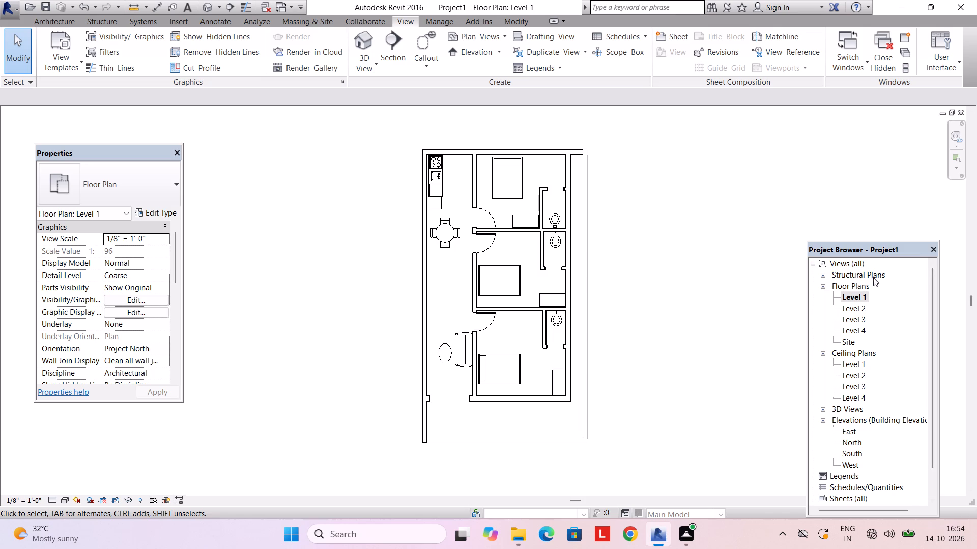
Check the Level 1 reflected ceiling plan and return to the Level 1 floor plan.
double_click(852, 362)
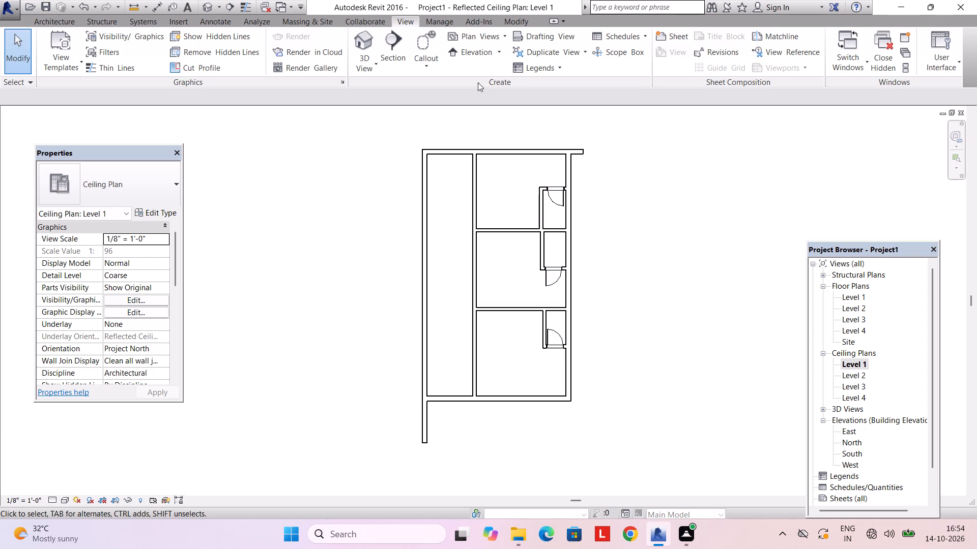
middle_drag(335, 186, 275, 223)
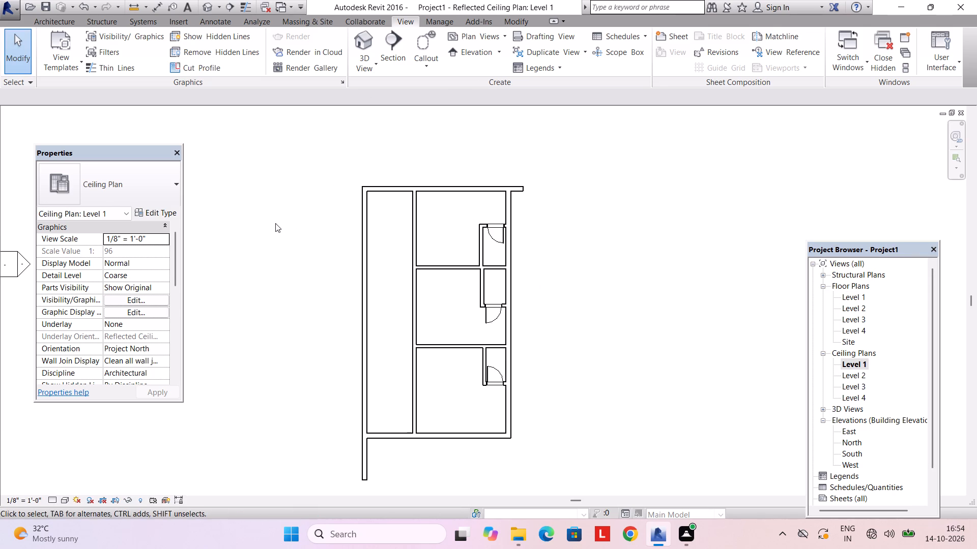
double_click(853, 301)
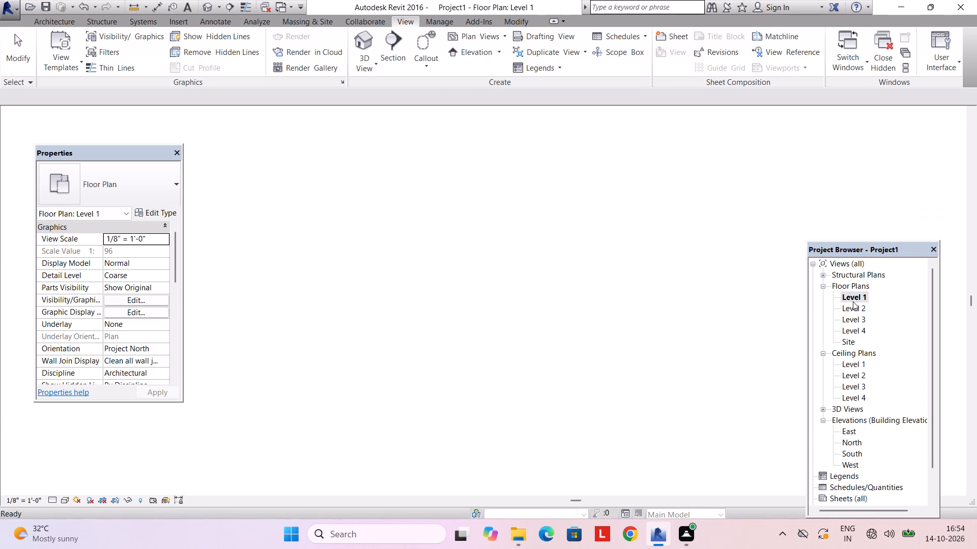
Place automatic 2' x 4' ACT System ceilings at 8' 0" in the three bedrooms and the kitchen-living hall, without saving the project.
middle_drag(261, 166, 187, 218)
click(54, 17)
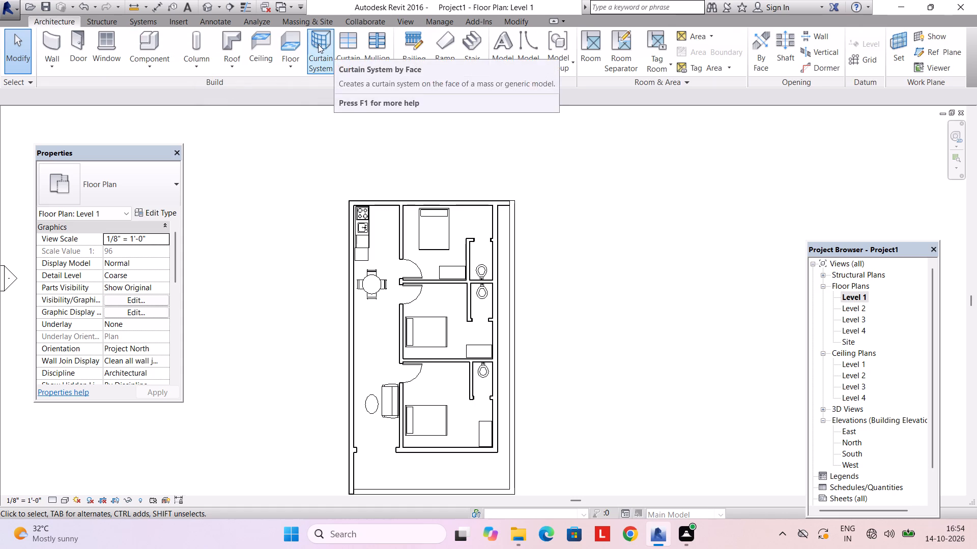
click(262, 41)
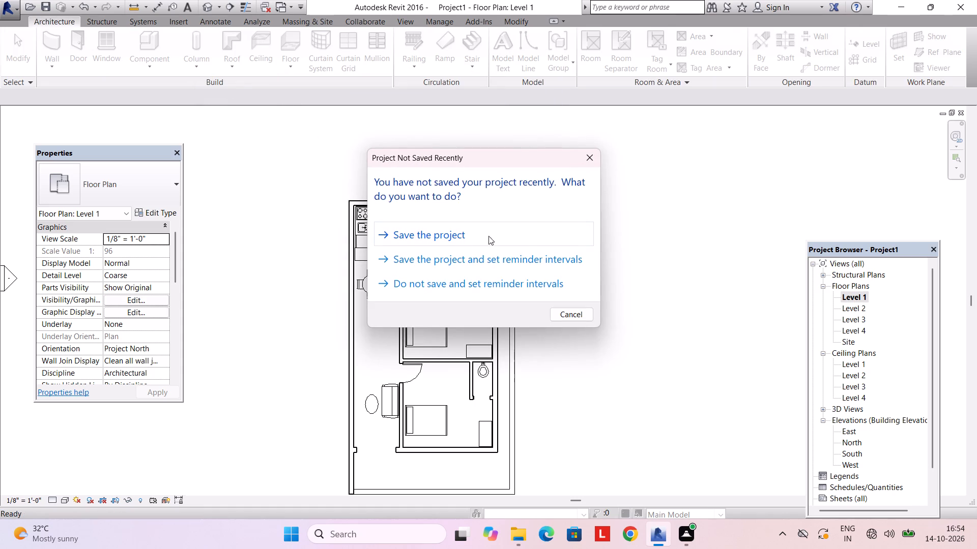
click(594, 159)
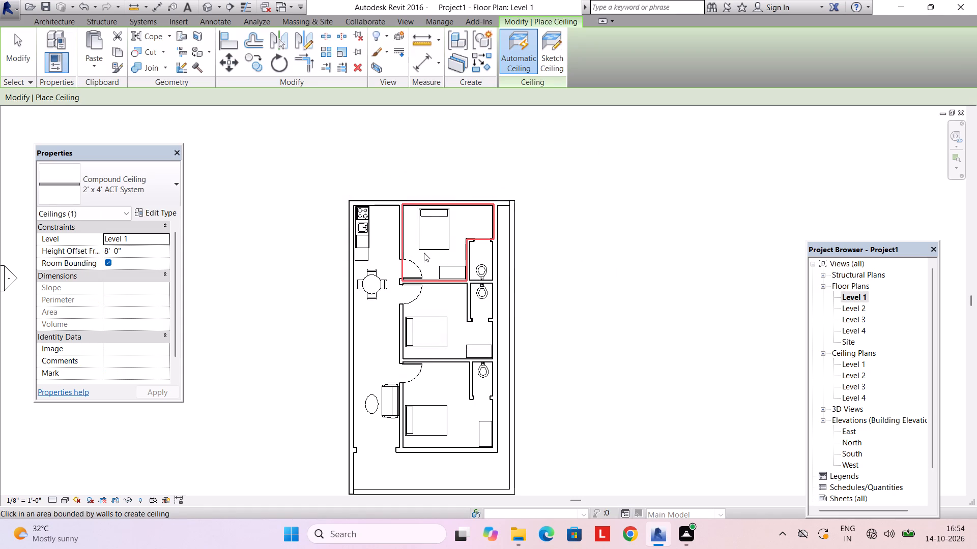
click(424, 253)
click(450, 319)
click(443, 390)
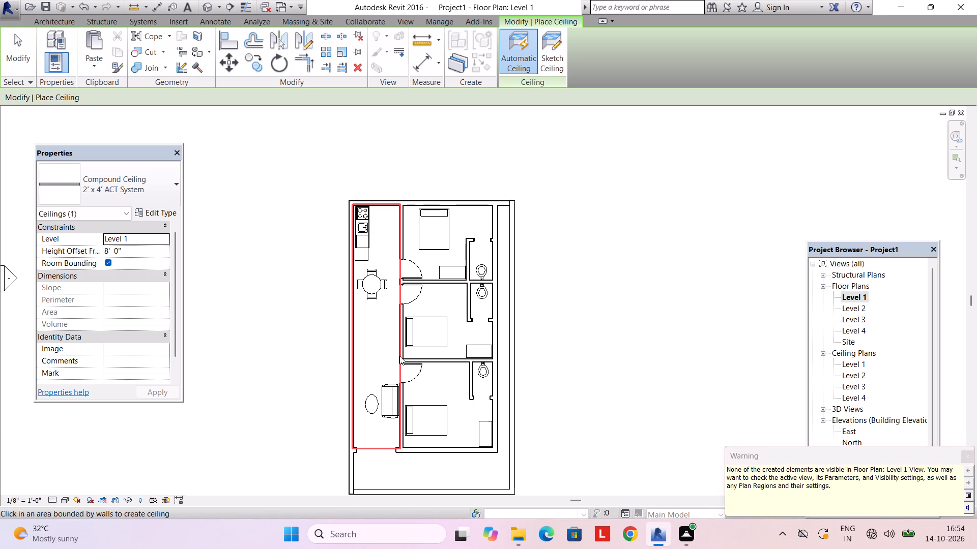
click(372, 347)
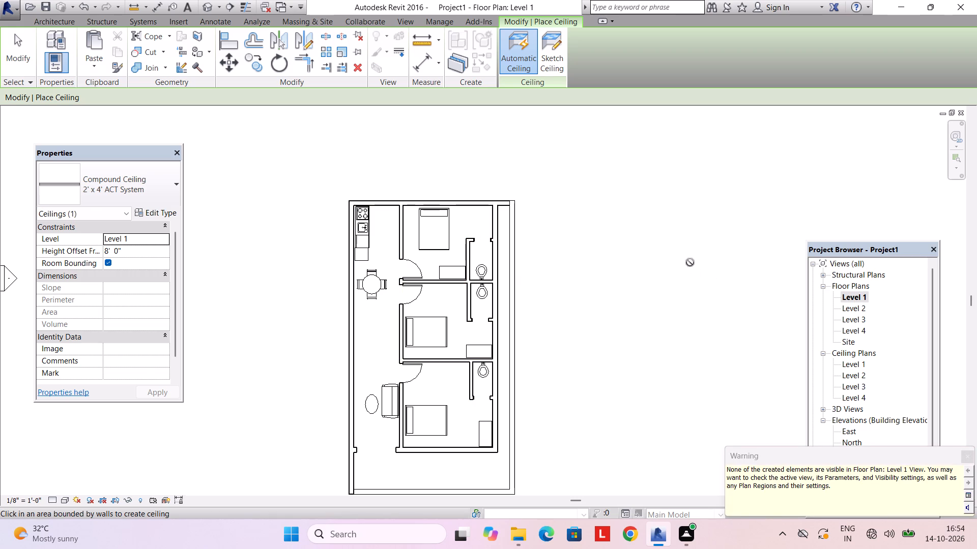
key(Escape)
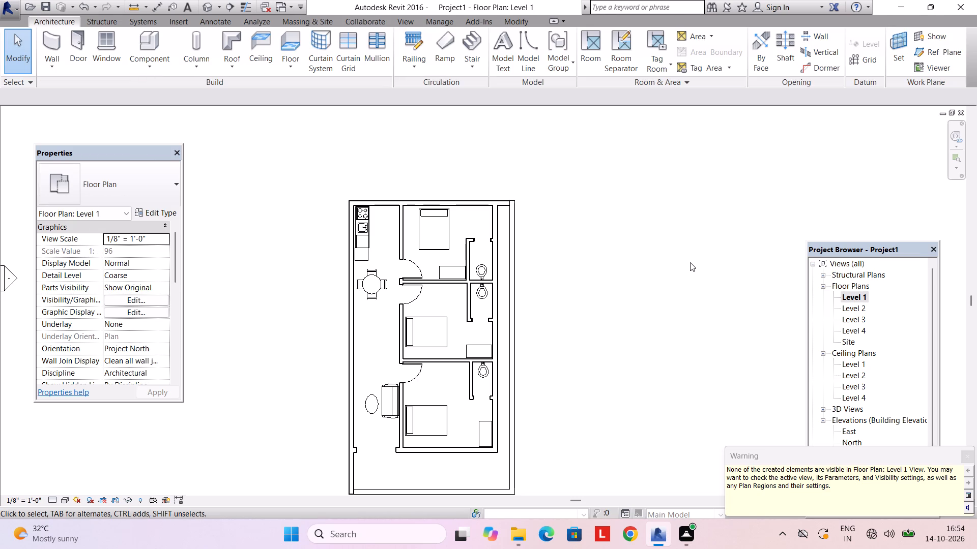
Check the placed ceilings in the Level 1 and Level 2 reflected ceiling plans, and return to the Level 1 floor plan.
double_click(854, 361)
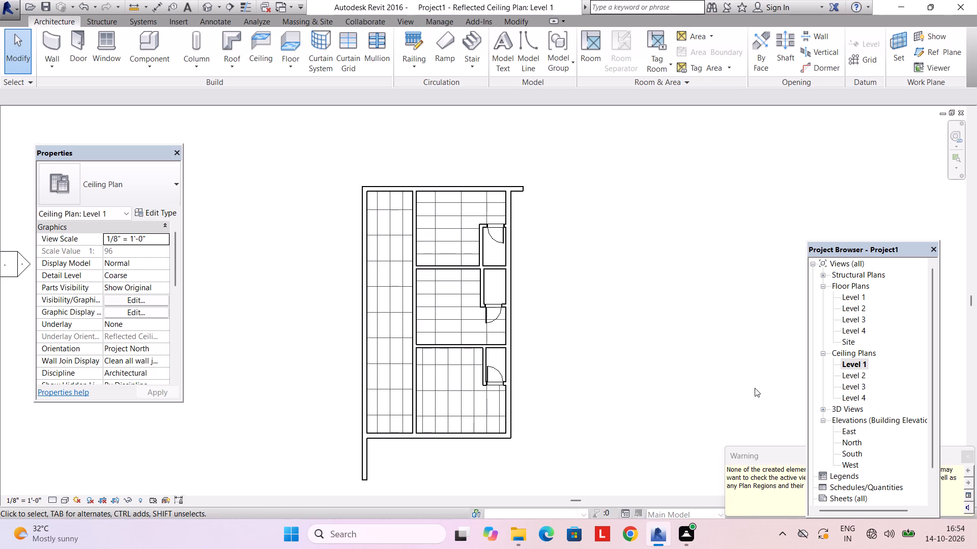
double_click(852, 378)
click(852, 370)
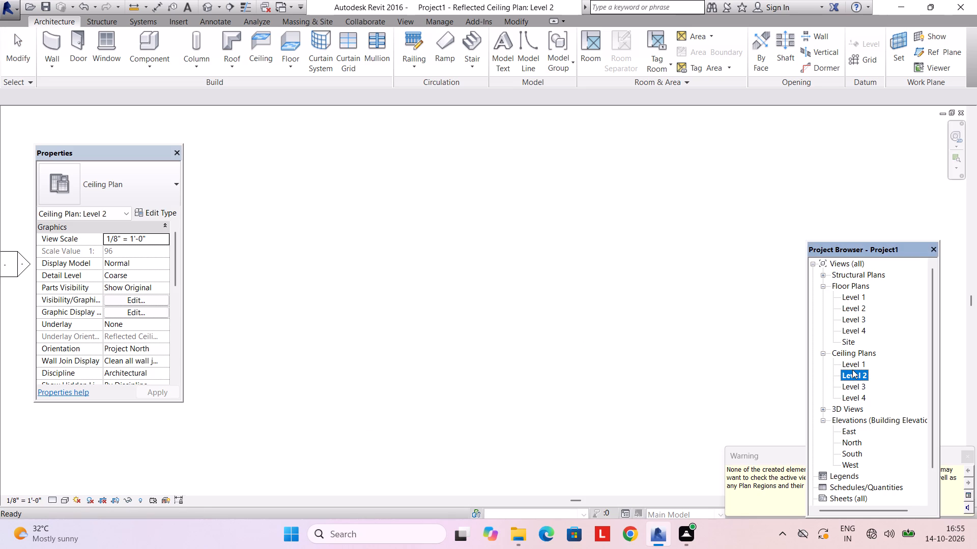
double_click(852, 365)
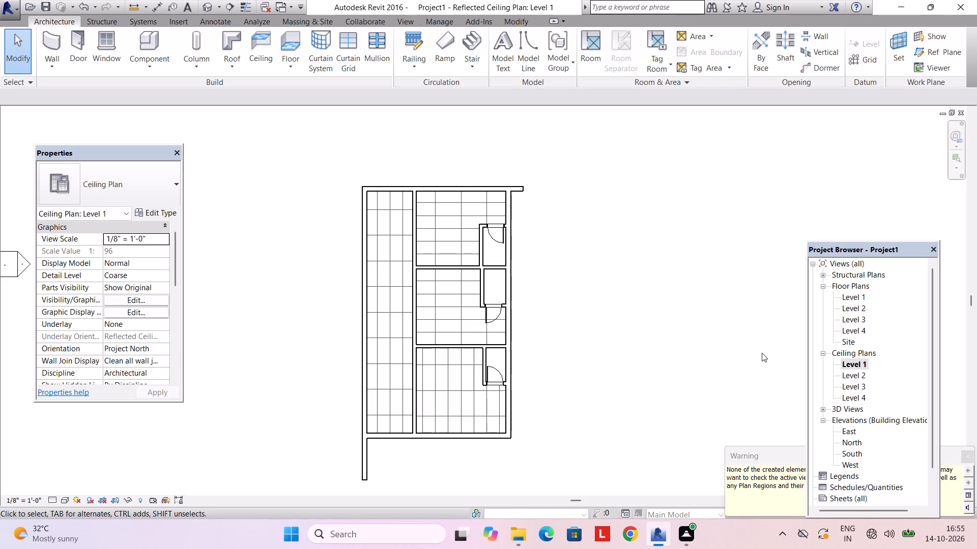
double_click(855, 300)
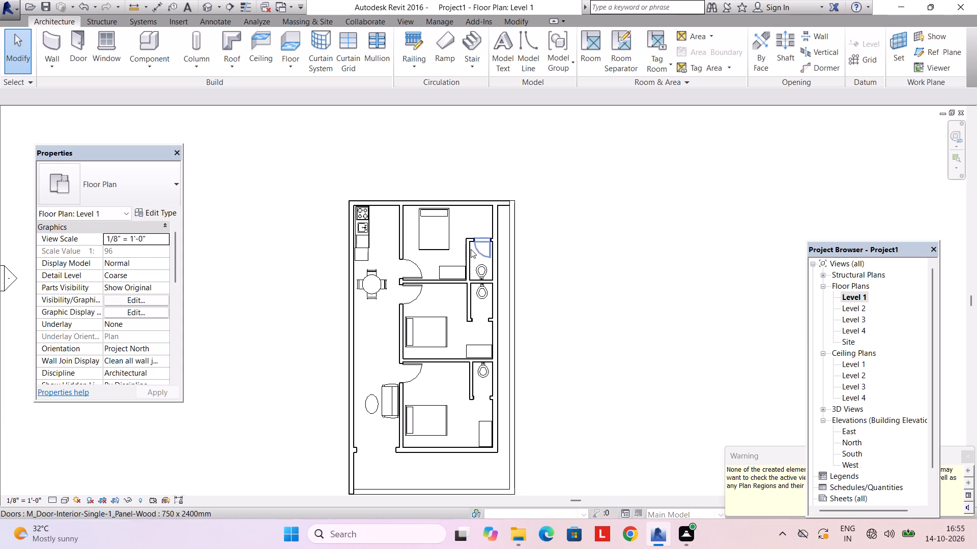
key(Escape)
key(Escape)
In the default 3D view, set the height offset of the kitchen-living hall and northern bedroom ceilings to 9'.
click(419, 21)
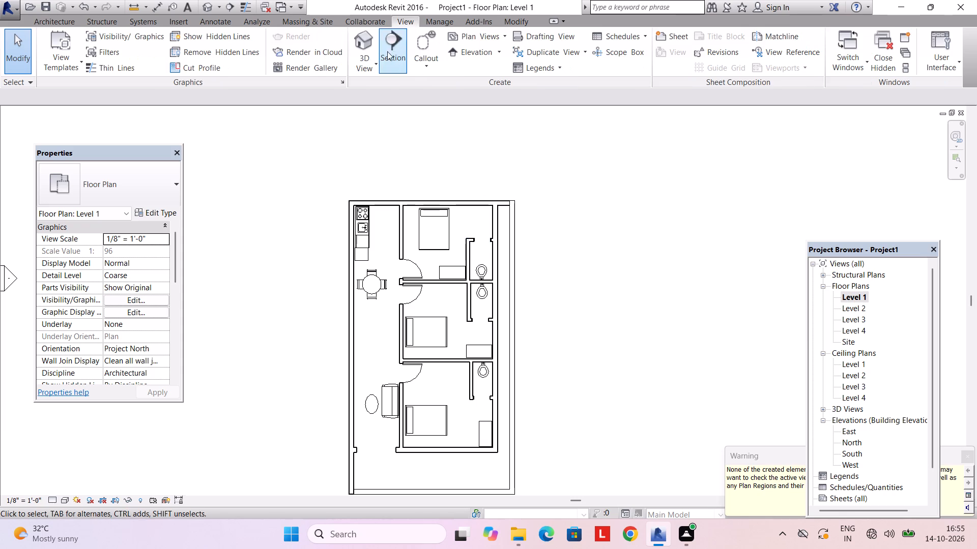
click(369, 52)
shift+middle_drag(425, 151, 383, 71)
middle_drag(425, 196, 394, 74)
scroll(404, 155, down, 3)
shift+middle_drag(412, 212, 375, 128)
middle_click(403, 202)
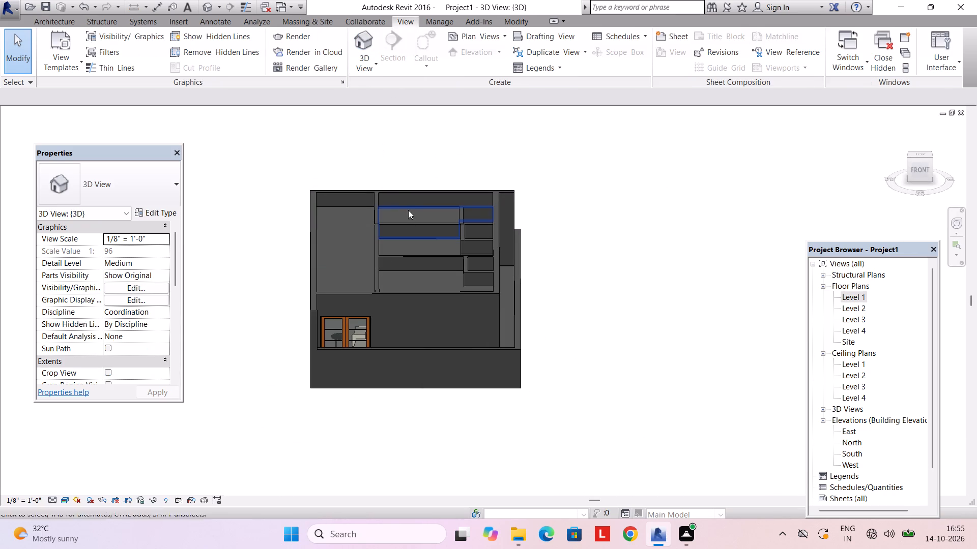
click(357, 209)
ctrl+click(393, 208)
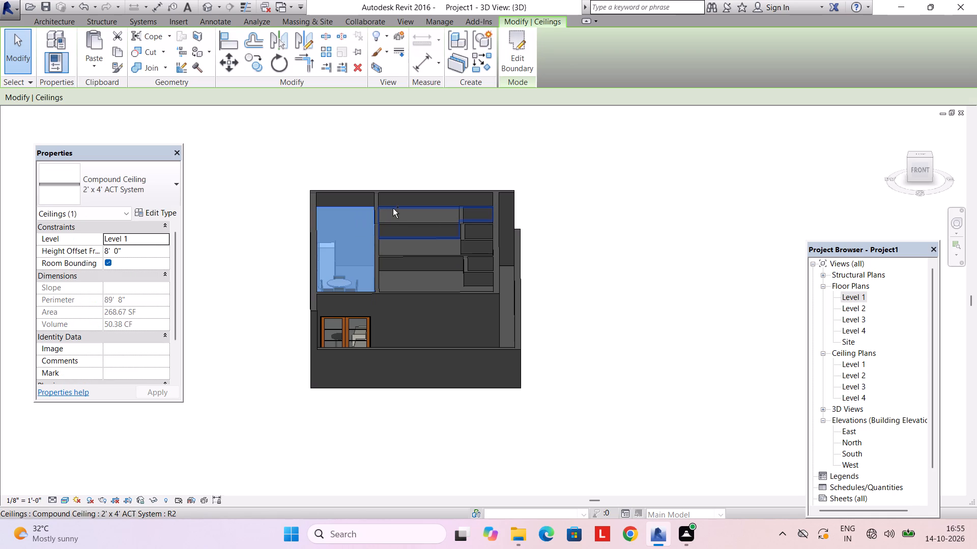
click(156, 250)
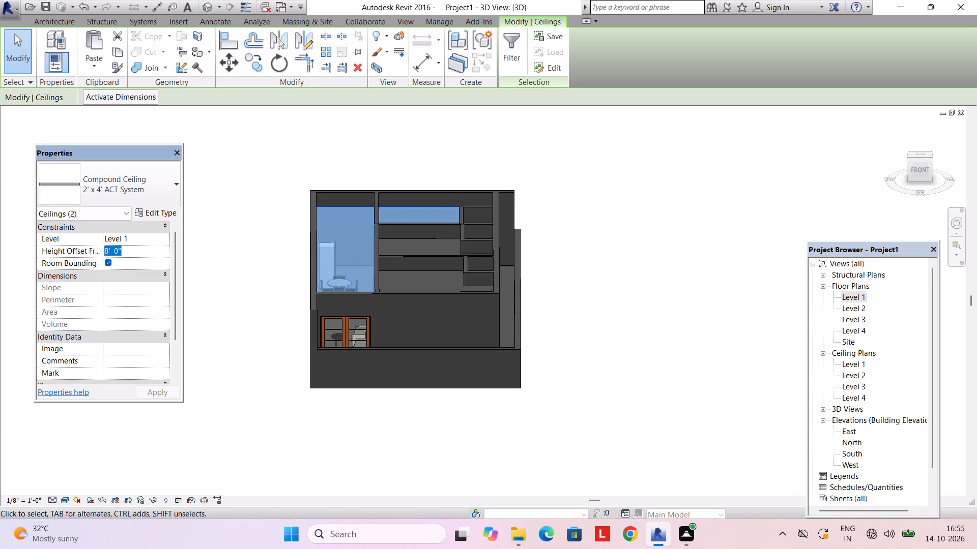
text(9')
key(Return)
key(Return)
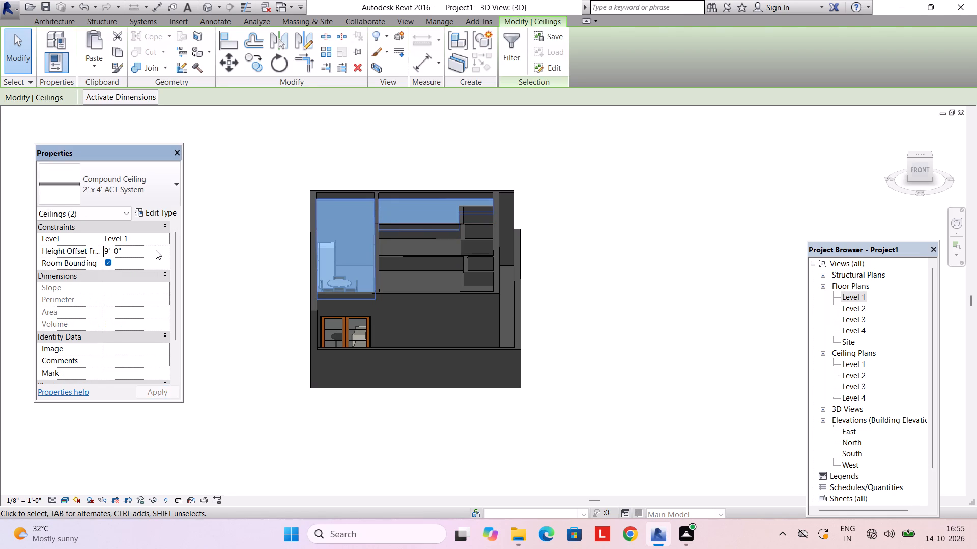
key(Escape)
key(Escape)
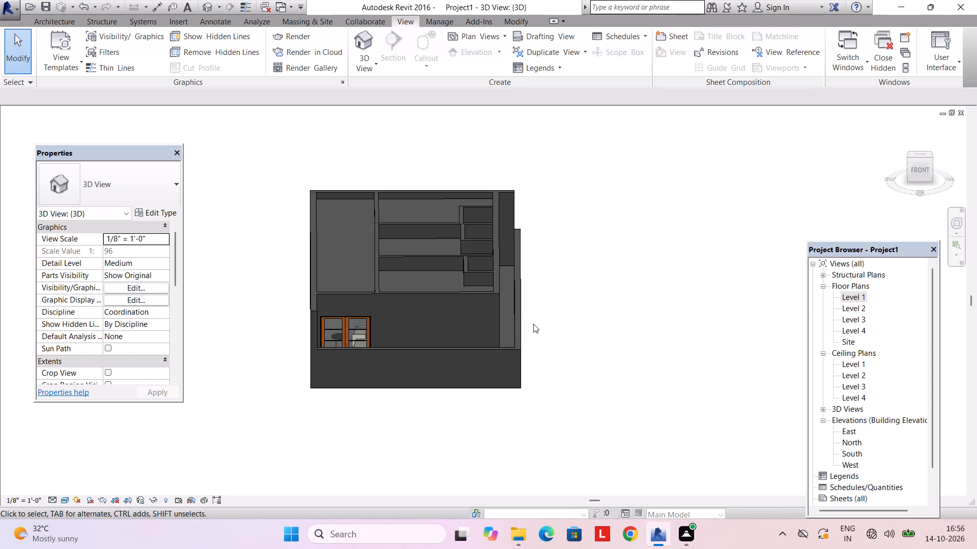
Inspect the ceilings and room walls from above in the 3D view.
shift+middle_drag(514, 229, 516, 255)
shift+scroll(511, 235, down, 1)
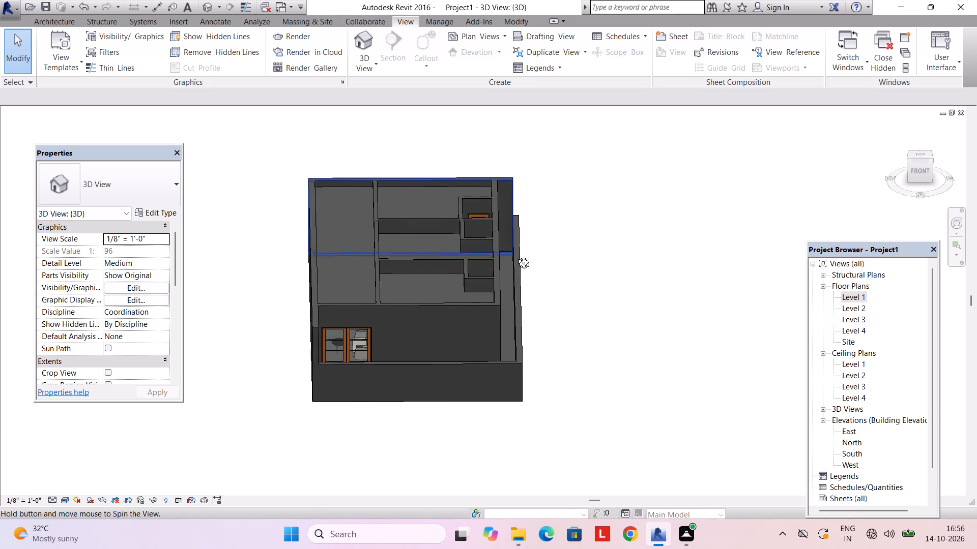
shift+middle_drag(516, 255, 527, 289)
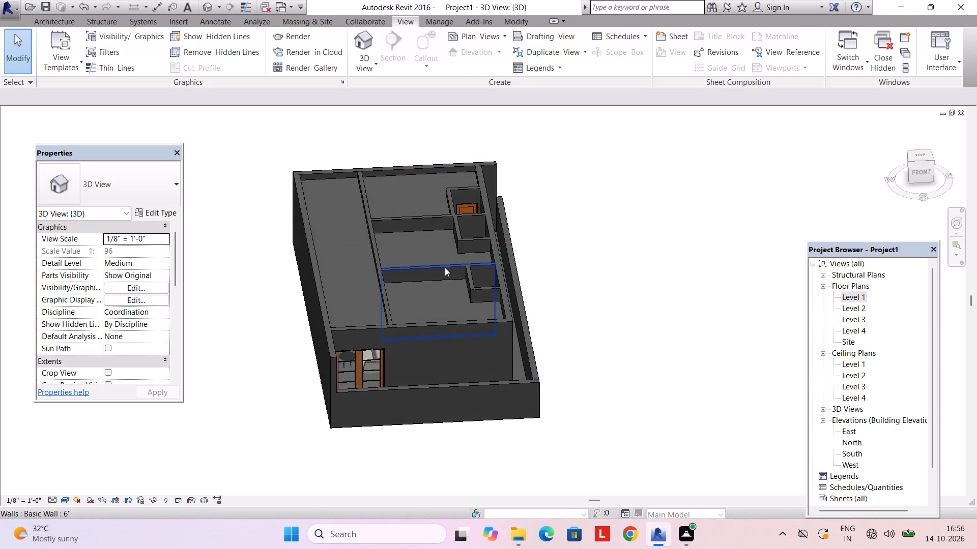
click(445, 267)
key(Escape)
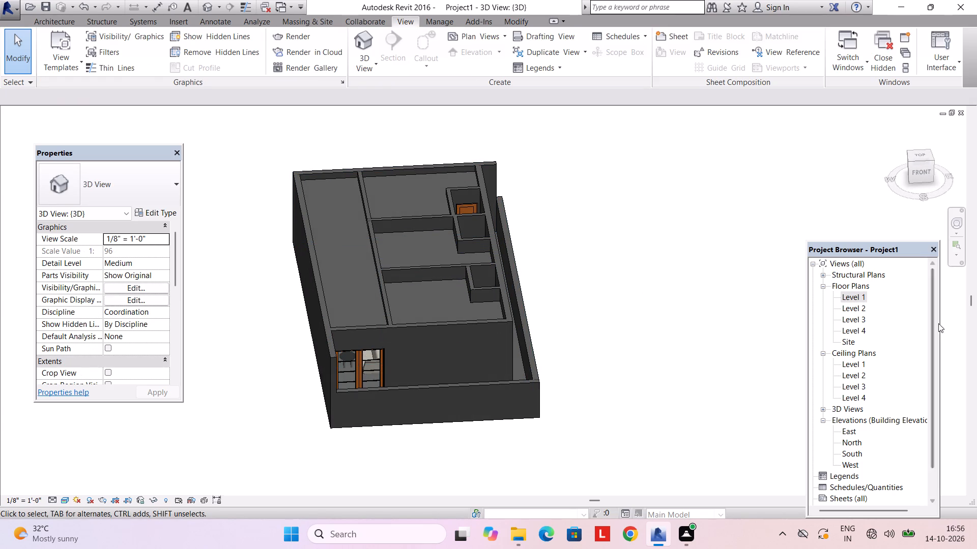
Revisit the Level 1 floor plan, reopen the default 3D view, and orient it to the Level 1 floor plan to cut away the ceilings.
double_click(848, 292)
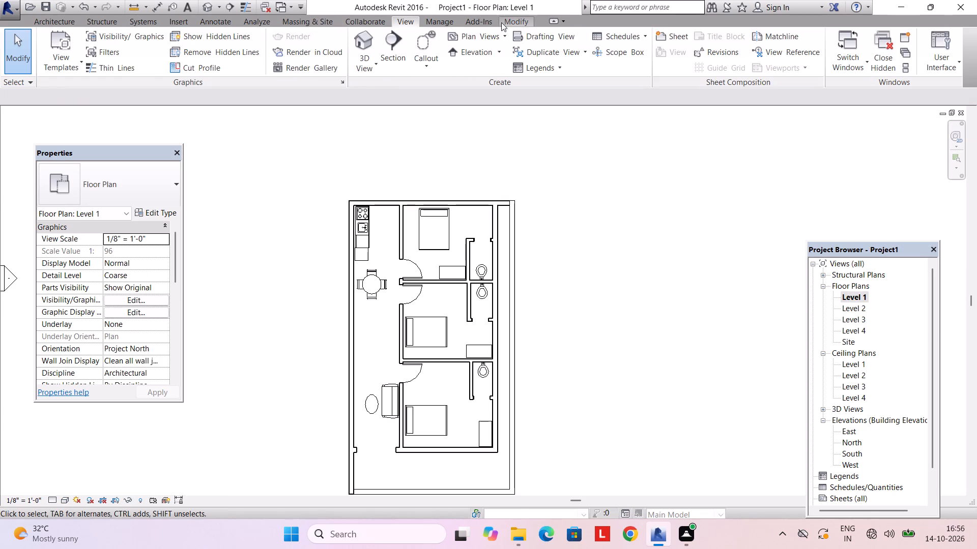
middle_drag(444, 234, 449, 195)
middle_drag(464, 234, 461, 196)
scroll(461, 196, up, 1)
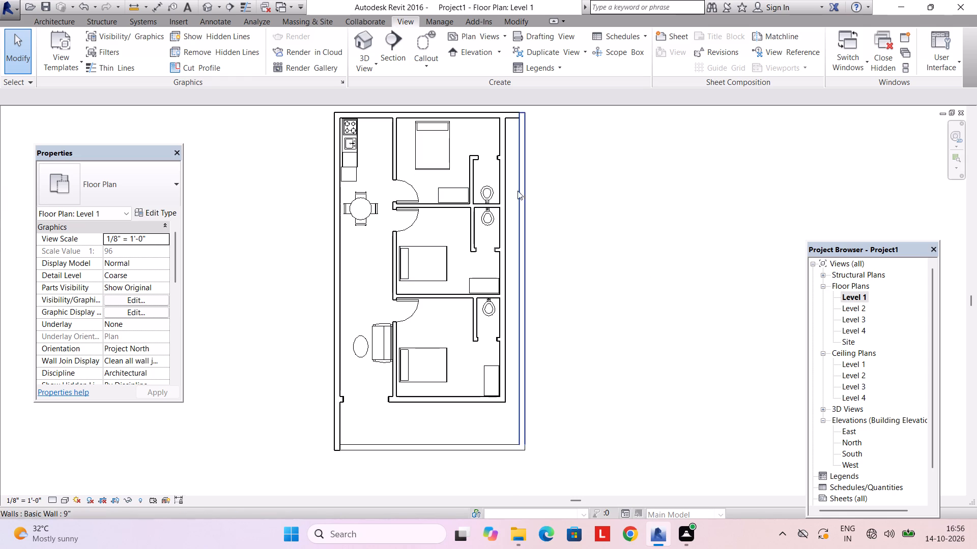
click(357, 68)
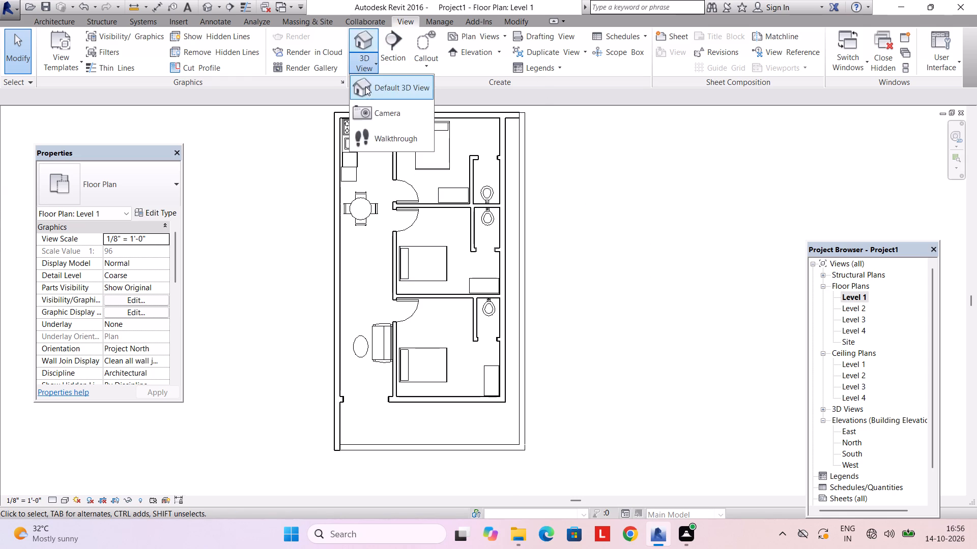
click(376, 97)
middle_drag(368, 265, 342, 235)
right_click(909, 171)
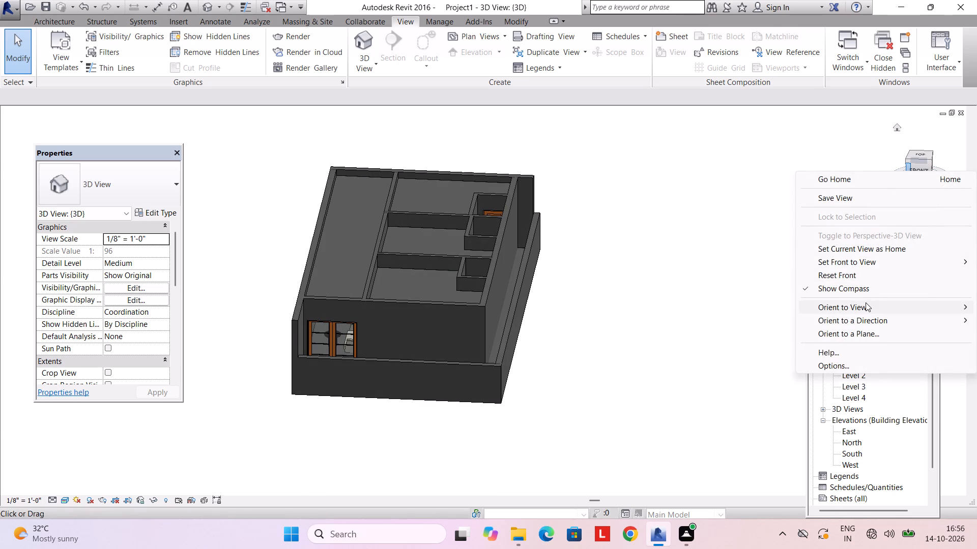
click(866, 302)
click(778, 301)
click(857, 306)
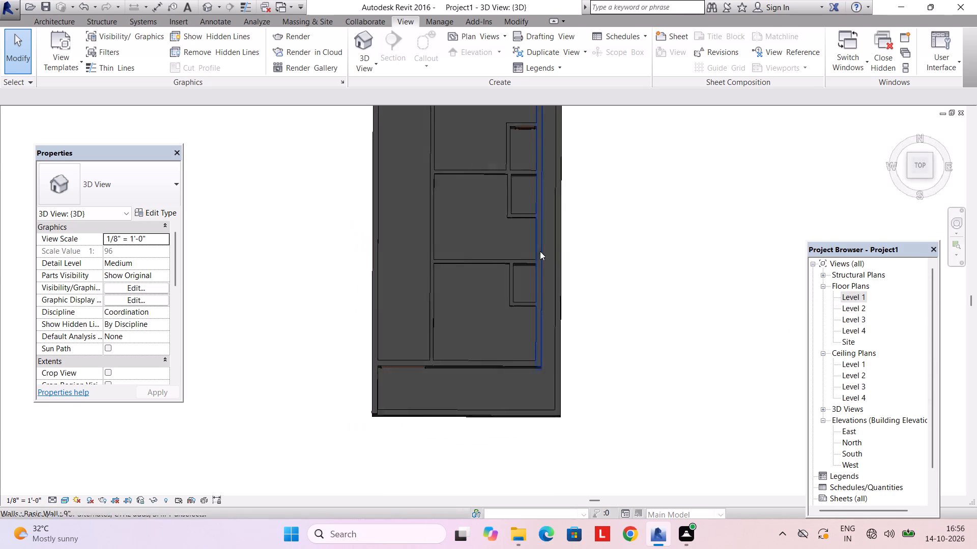
Examine the furnished bedrooms, attached toilets, and living and dining area from several angles in the cut-away 3D view.
shift+middle_drag(514, 250, 416, 148)
shift+middle_drag(470, 204, 426, 150)
scroll(564, 194, up, 5)
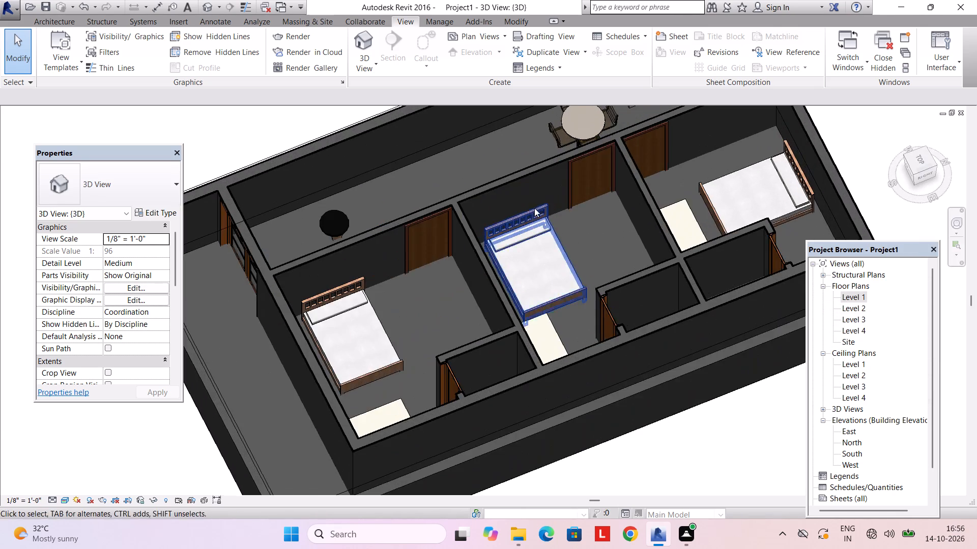
shift+middle_drag(529, 217, 554, 286)
middle_drag(472, 272, 637, 262)
shift+middle_drag(500, 262, 620, 260)
middle_drag(521, 299, 504, 102)
scroll(442, 345, up, 4)
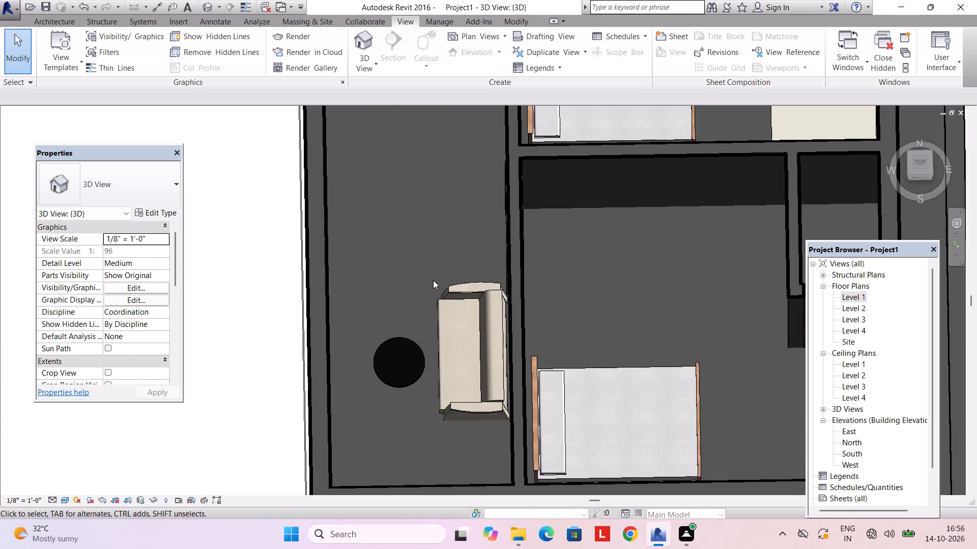
scroll(433, 278, down, 4)
shift+middle_drag(437, 266, 358, 191)
middle_drag(449, 163, 403, 332)
middle_drag(474, 289, 377, 362)
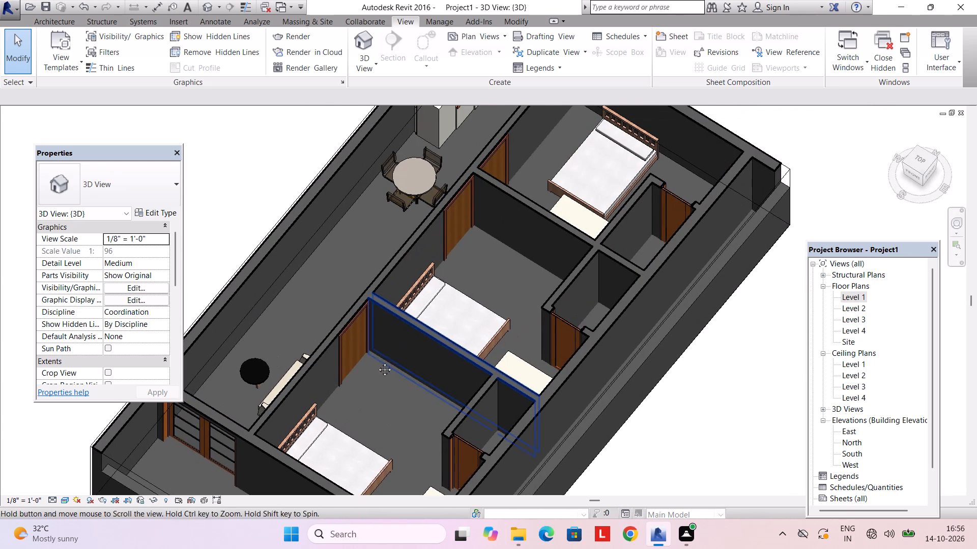
Delete the round black table beside the sofa in the living area.
middle_drag(377, 362, 377, 362)
click(244, 390)
key(Delete)
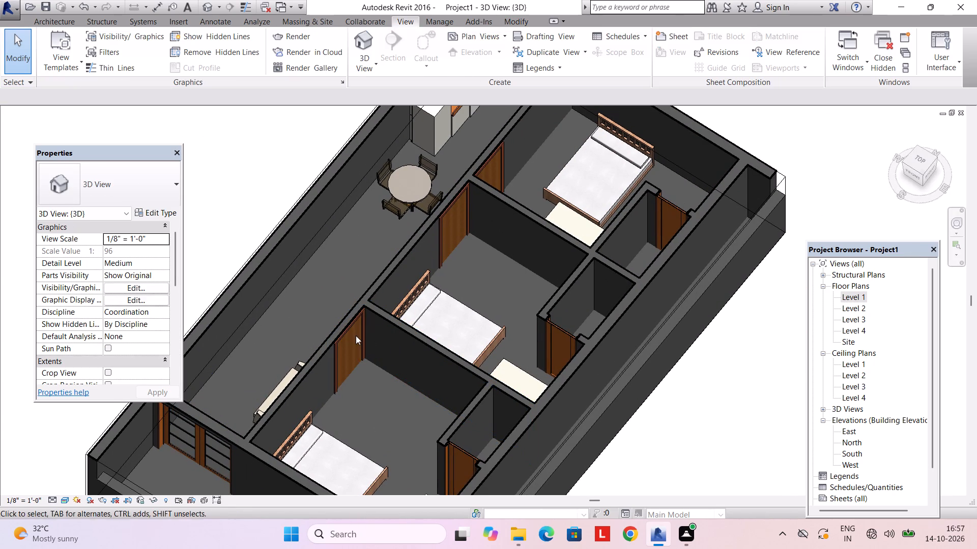
Start an in-place model in the Walls category named Walls 1 for the living and dining hall.
shift+middle_drag(345, 318, 299, 273)
scroll(376, 237, up, 3)
middle_drag(411, 237, 340, 212)
middle_drag(528, 213, 278, 397)
shift+middle_drag(413, 390, 425, 428)
middle_drag(343, 372, 366, 405)
shift+middle_drag(361, 398, 366, 404)
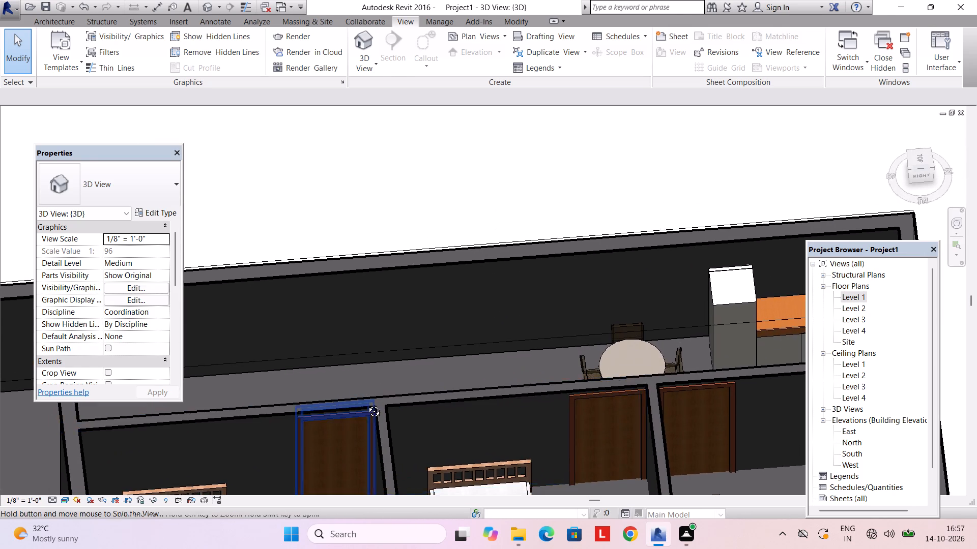
shift+middle_drag(366, 404, 386, 422)
middle_drag(366, 403, 412, 353)
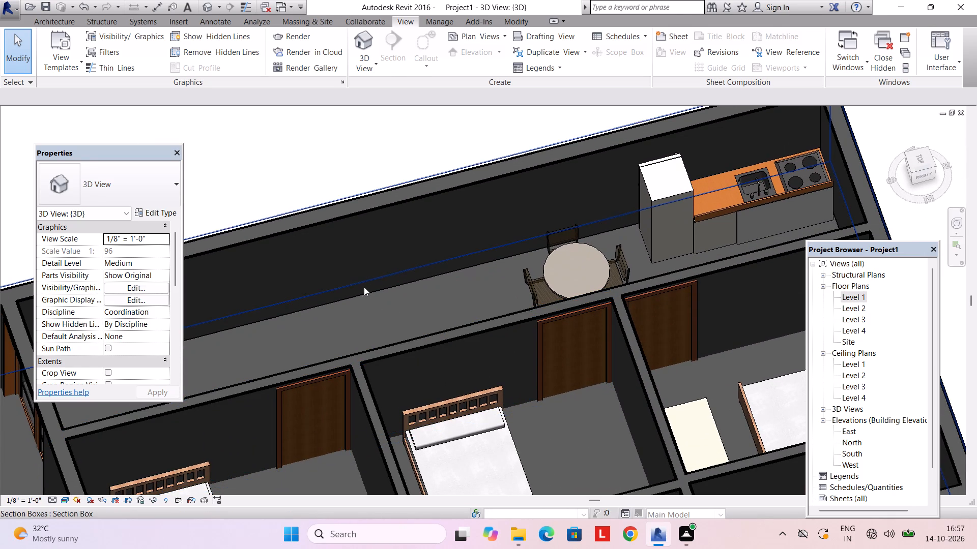
click(50, 17)
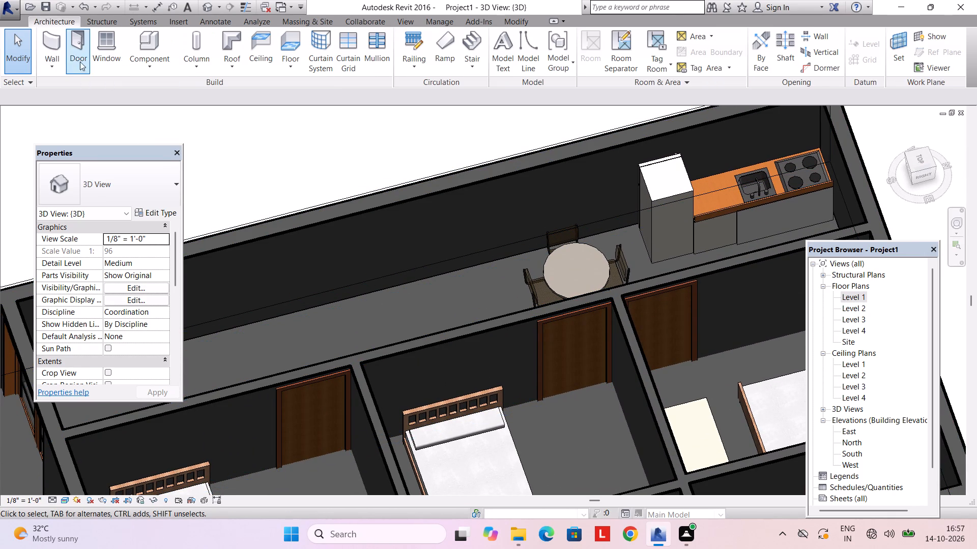
click(140, 64)
click(156, 115)
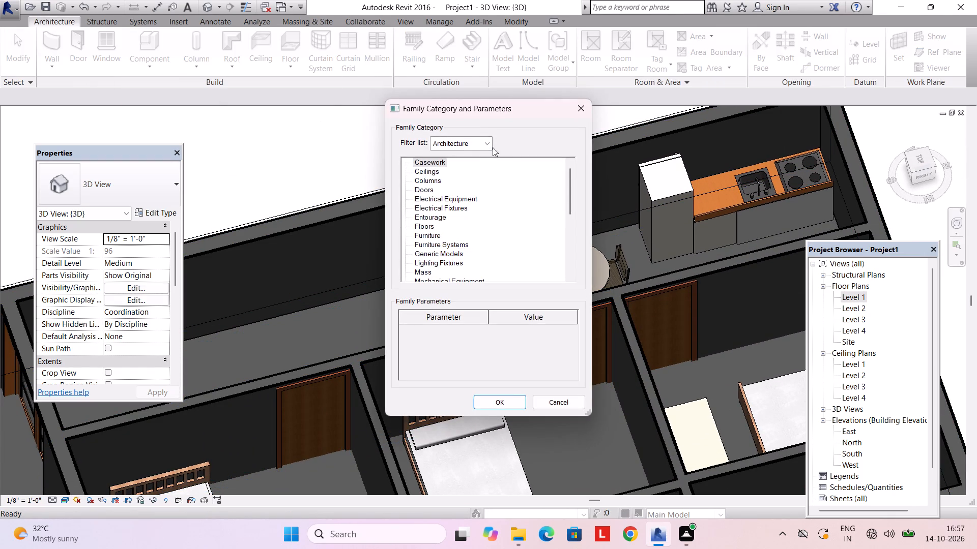
scroll(485, 185, down, 20)
scroll(485, 185, down, 1)
click(482, 147)
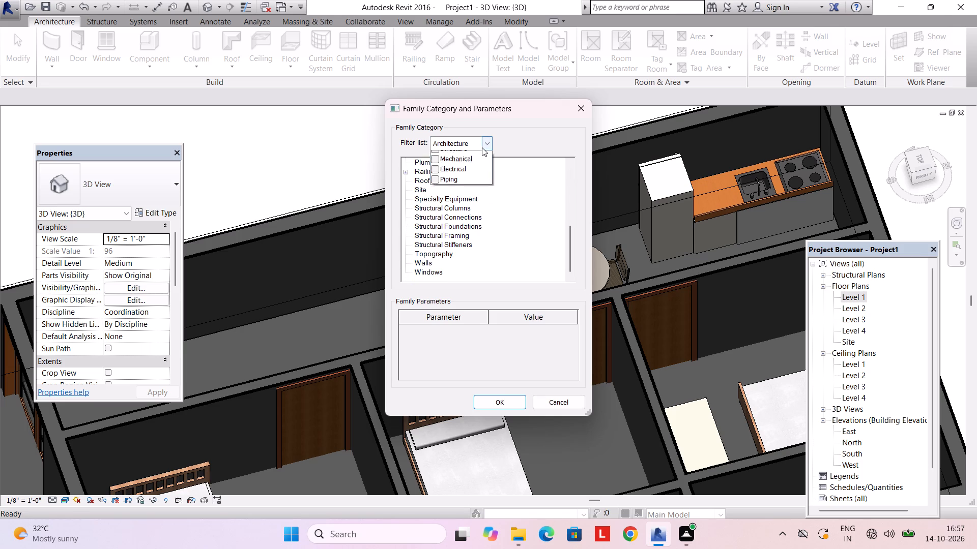
click(482, 147)
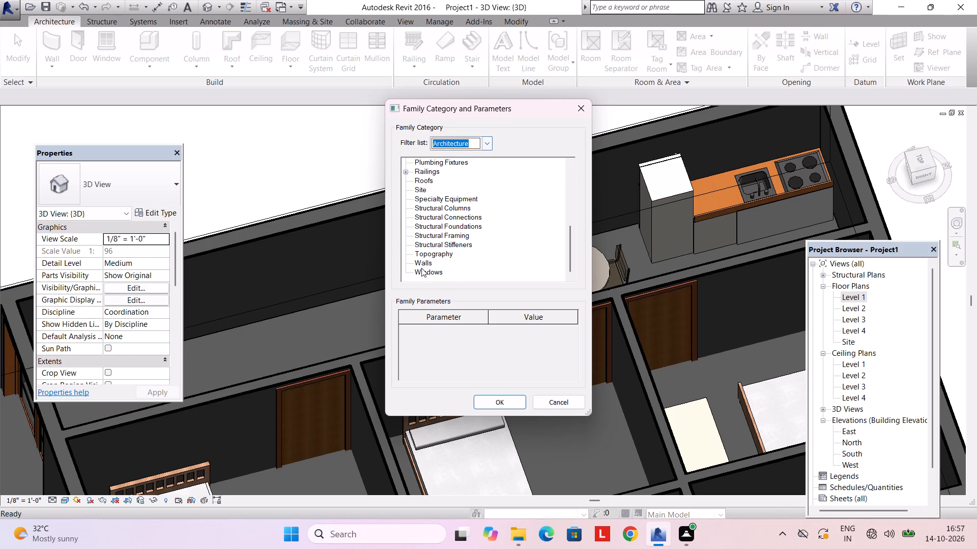
click(417, 261)
click(498, 406)
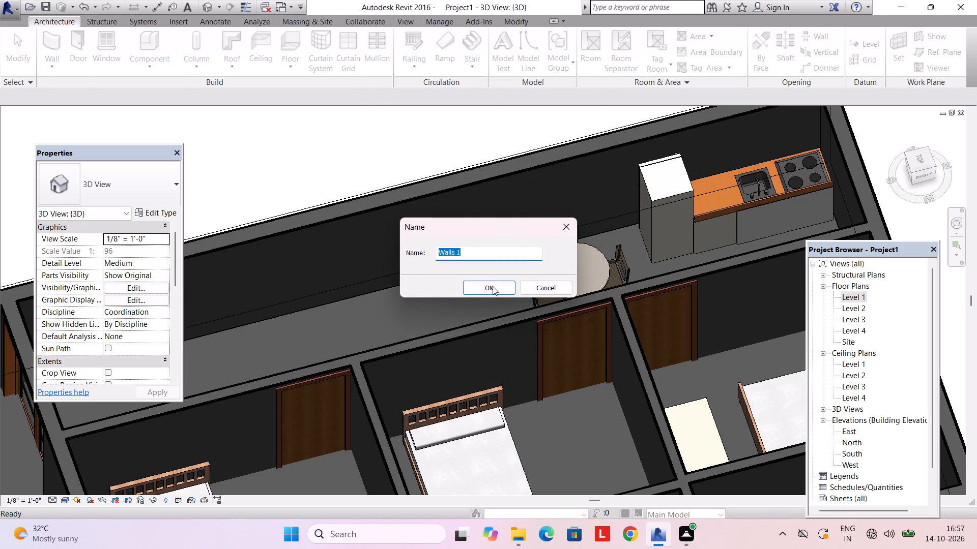
click(493, 294)
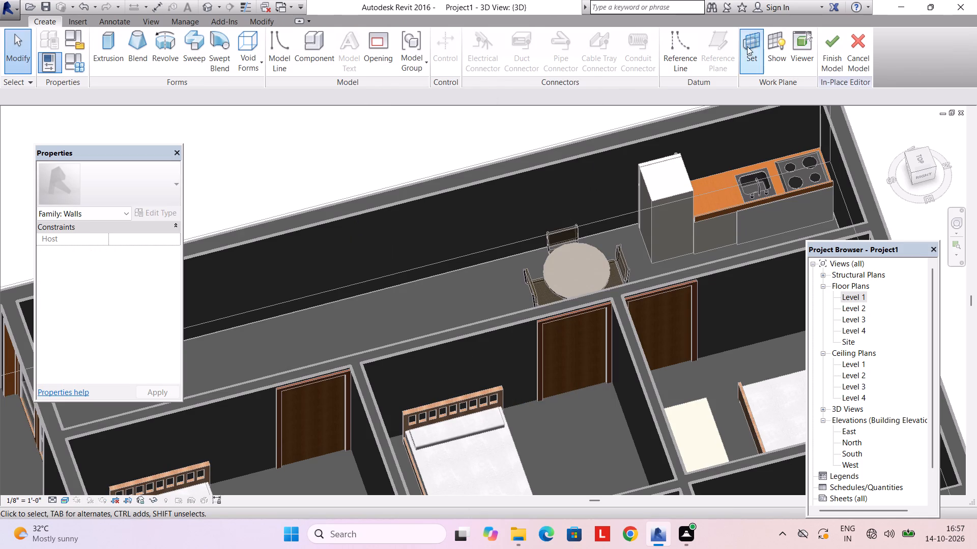
Set the work plane to the inner face of the hall's long 9" outer wall.
click(747, 46)
click(417, 281)
click(461, 337)
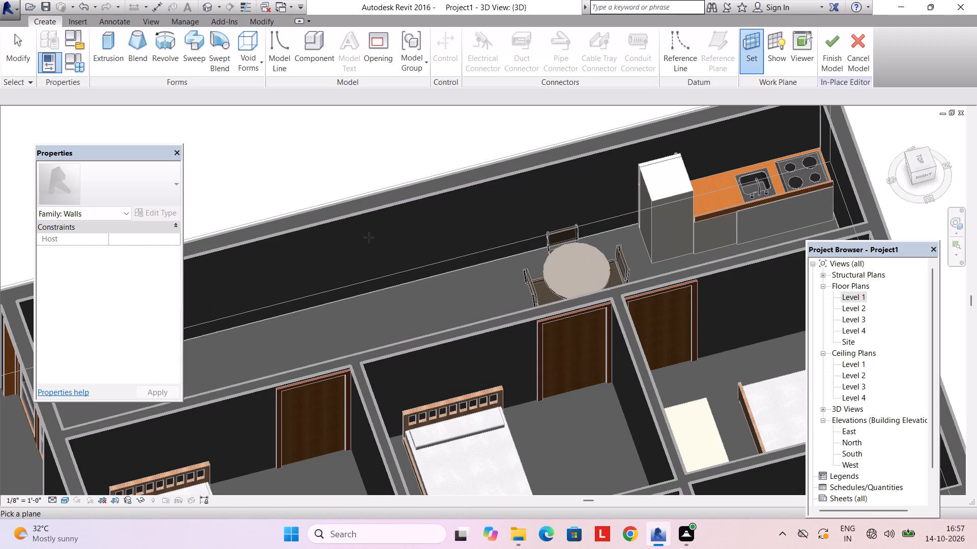
click(363, 215)
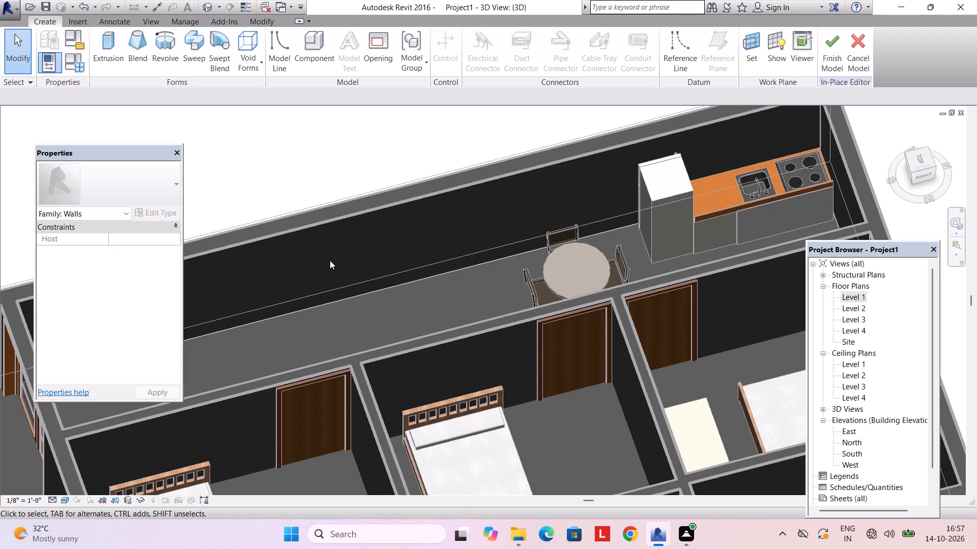
middle_drag(332, 261, 361, 235)
middle_drag(310, 313, 439, 308)
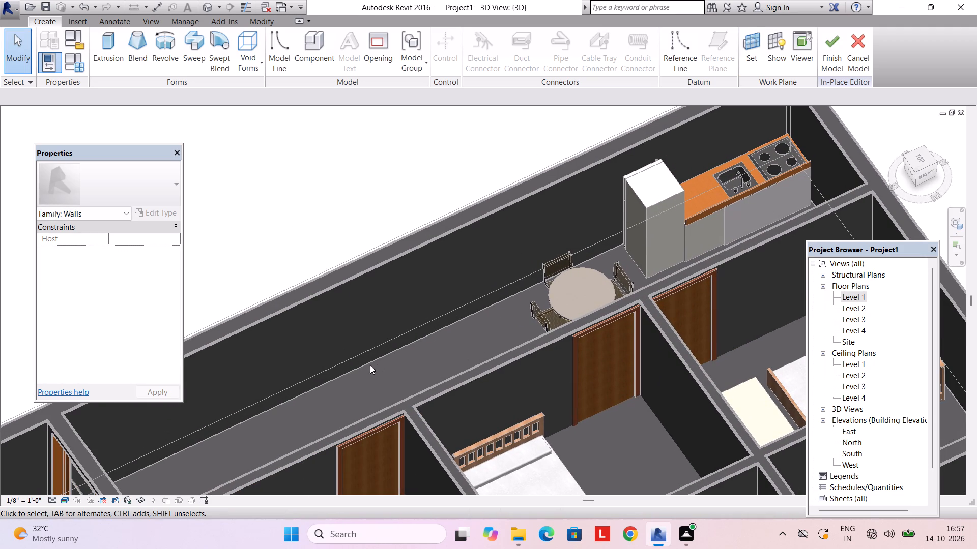
Start an extrusion and sketch a rectangle about 3' wide on the hall wall between the entrance and dining table, reaching the floor.
click(111, 43)
middle_drag(292, 241, 271, 234)
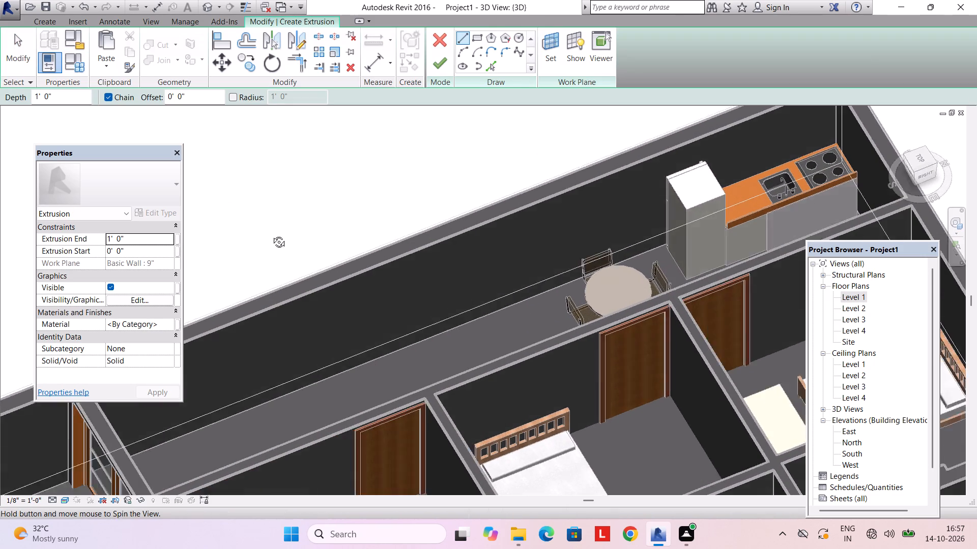
middle_drag(271, 234, 257, 220)
click(478, 38)
scroll(530, 335, down, 1)
shift+middle_drag(530, 335, 541, 400)
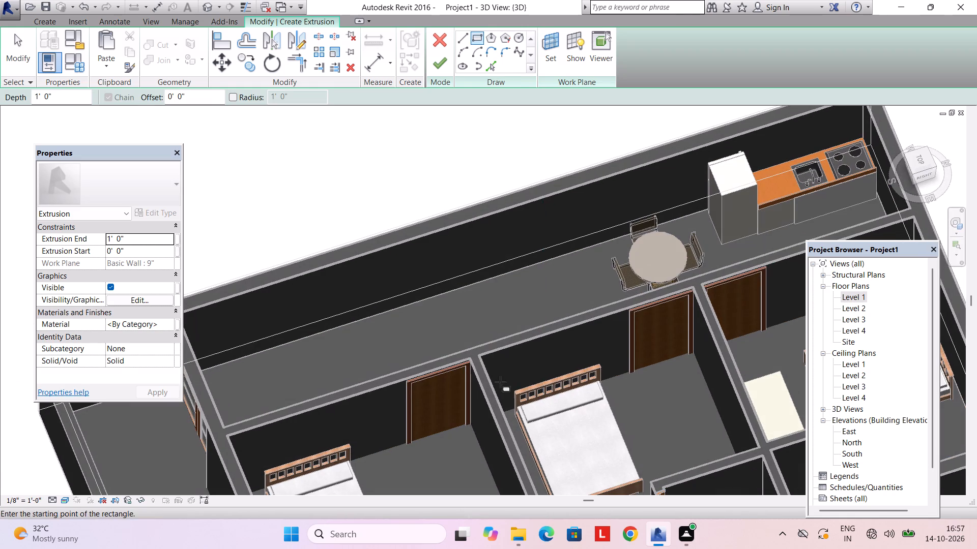
click(410, 241)
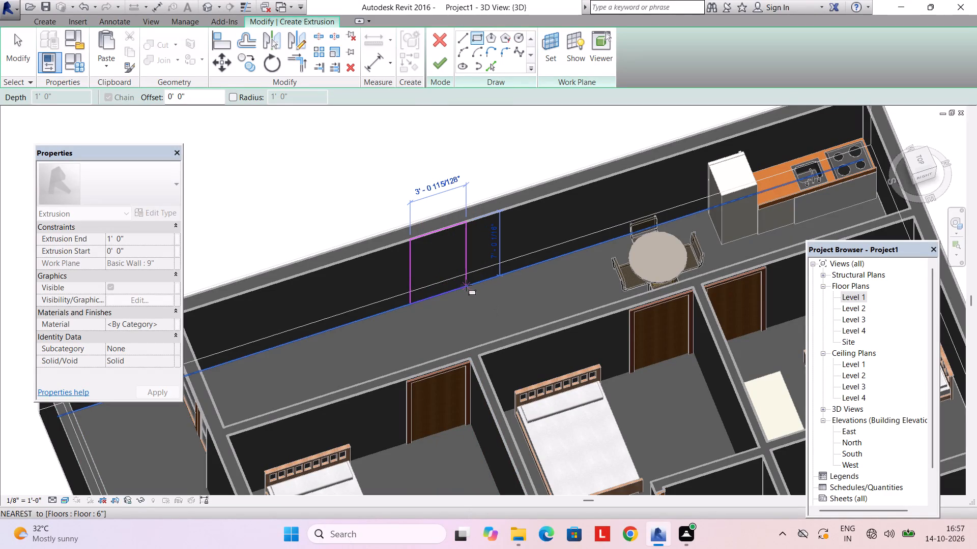
click(466, 285)
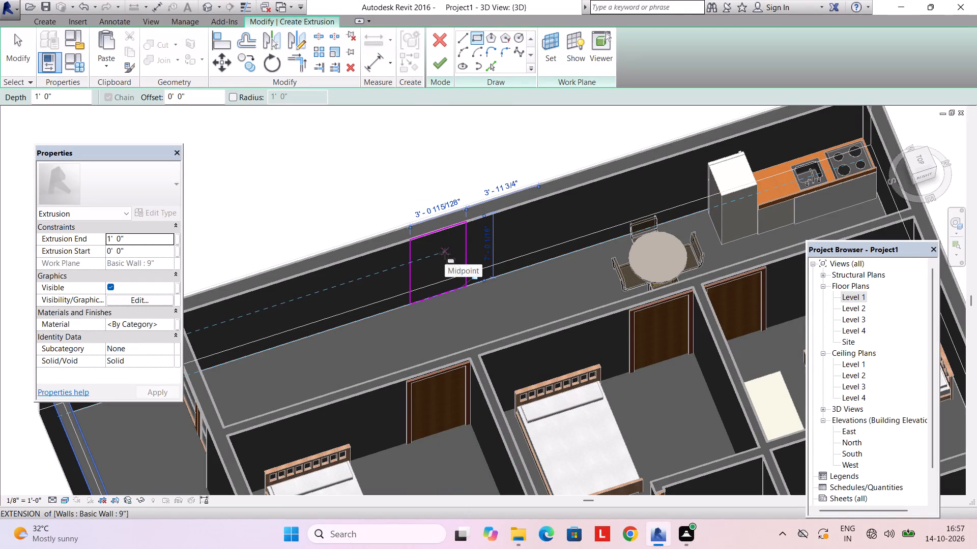
Set the extrusion end to 1.5' and finish the extrusion as a solid block.
click(143, 242)
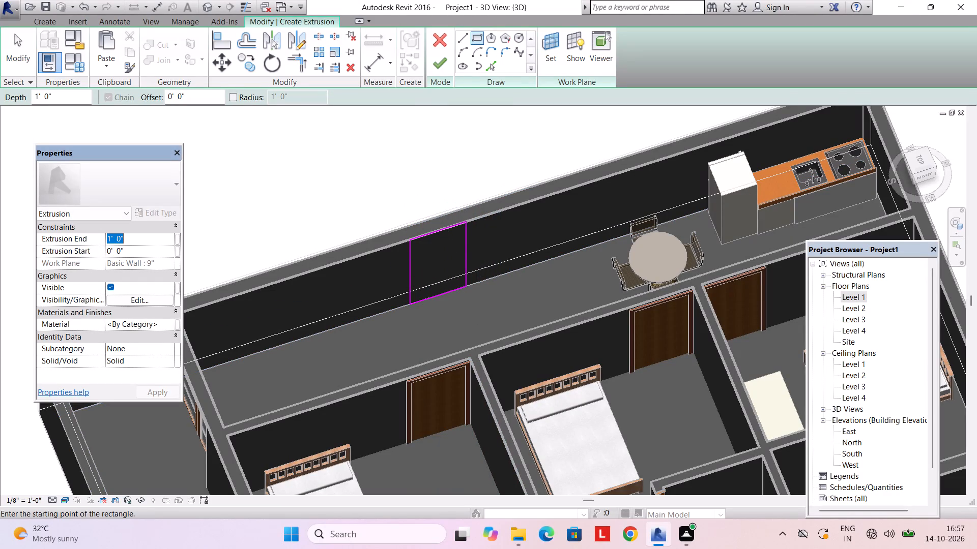
text(1.5')
key(Return)
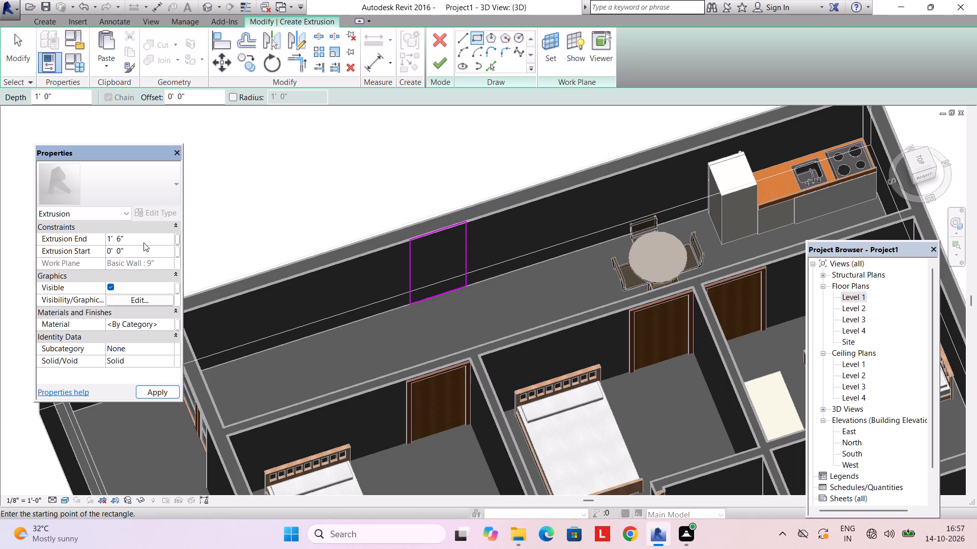
key(Return)
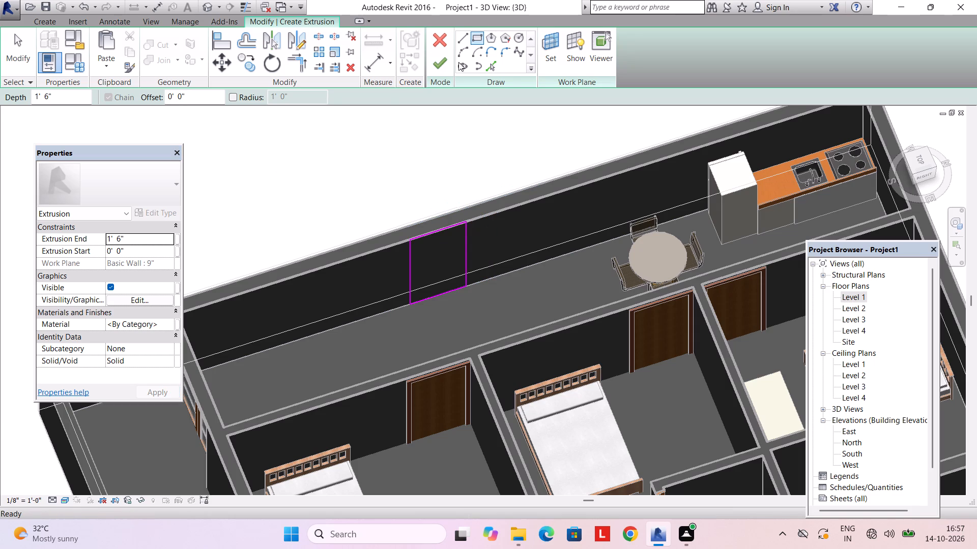
click(443, 62)
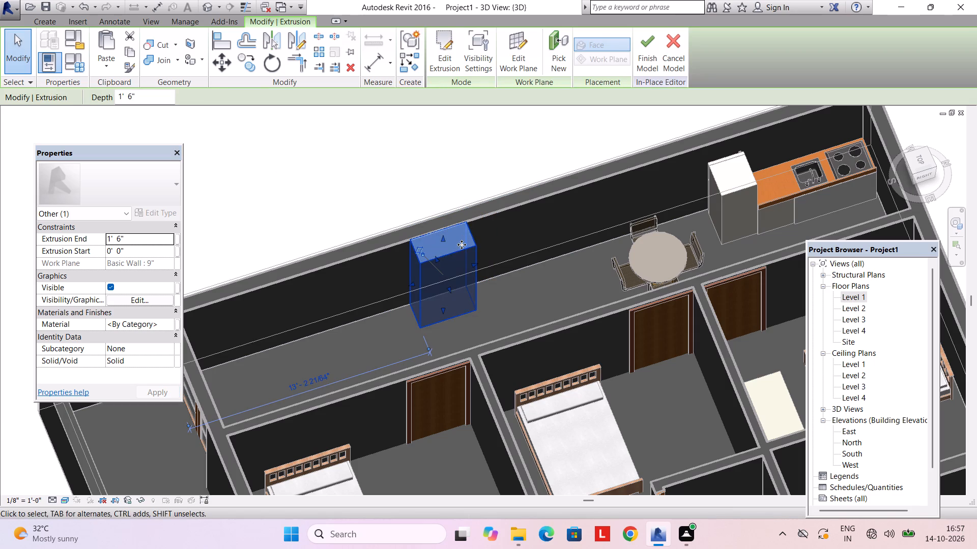
key(Escape)
Nudge the extruded block slightly downward along the hall wall.
shift+middle_drag(457, 292, 491, 243)
scroll(420, 334, up, 2)
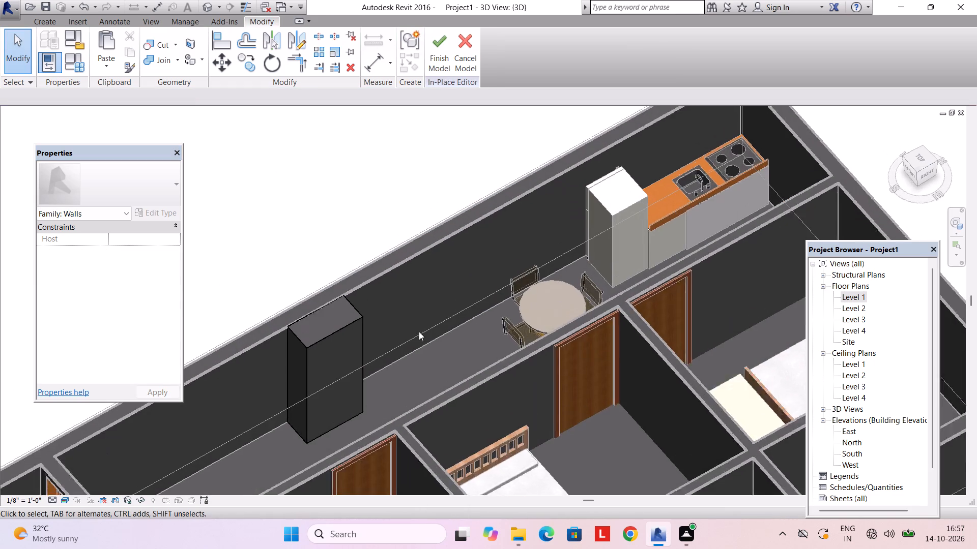
middle_drag(382, 361, 403, 314)
middle_drag(349, 318, 408, 333)
middle_drag(337, 372, 460, 301)
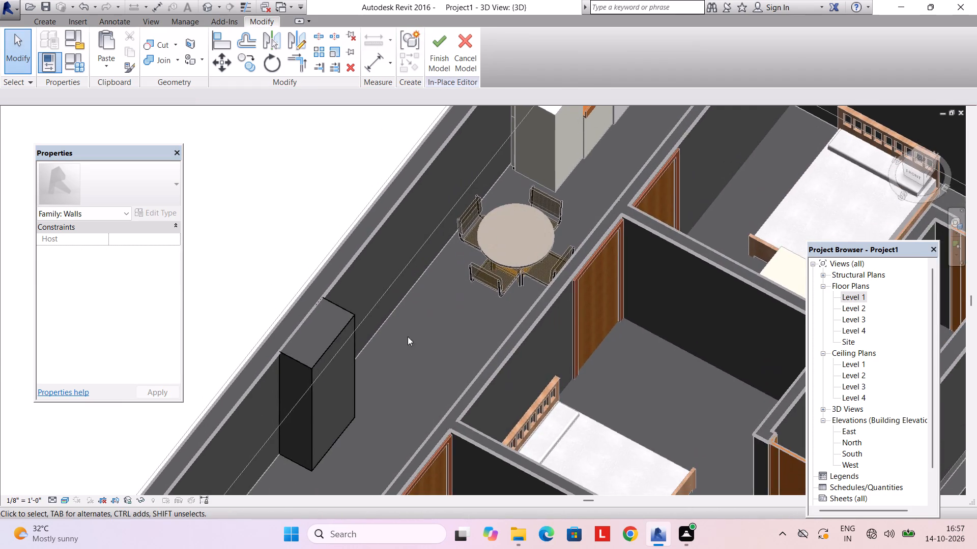
scroll(230, 390, up, 5)
middle_drag(328, 339, 357, 328)
middle_drag(351, 347, 389, 201)
scroll(359, 303, up, 1)
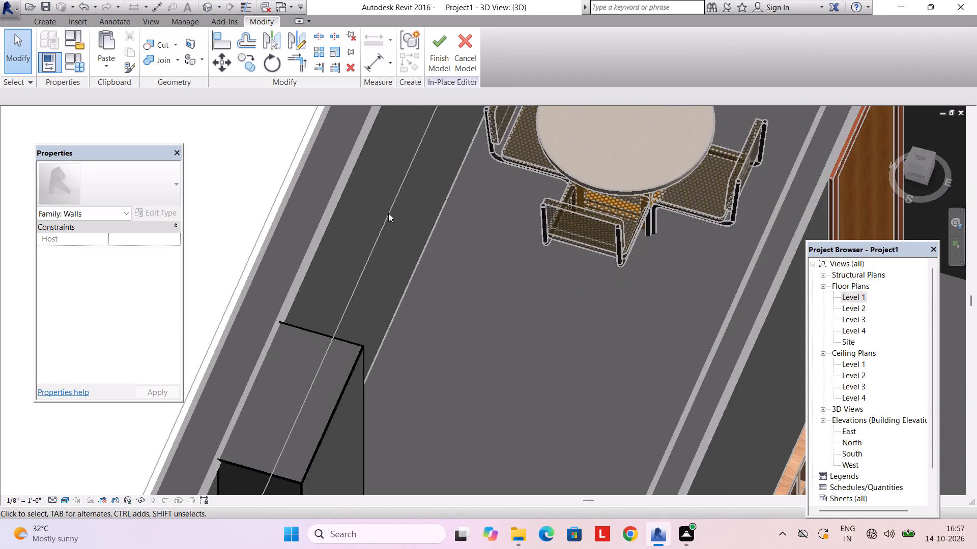
middle_drag(356, 301, 418, 200)
middle_drag(377, 295, 398, 216)
click(380, 296)
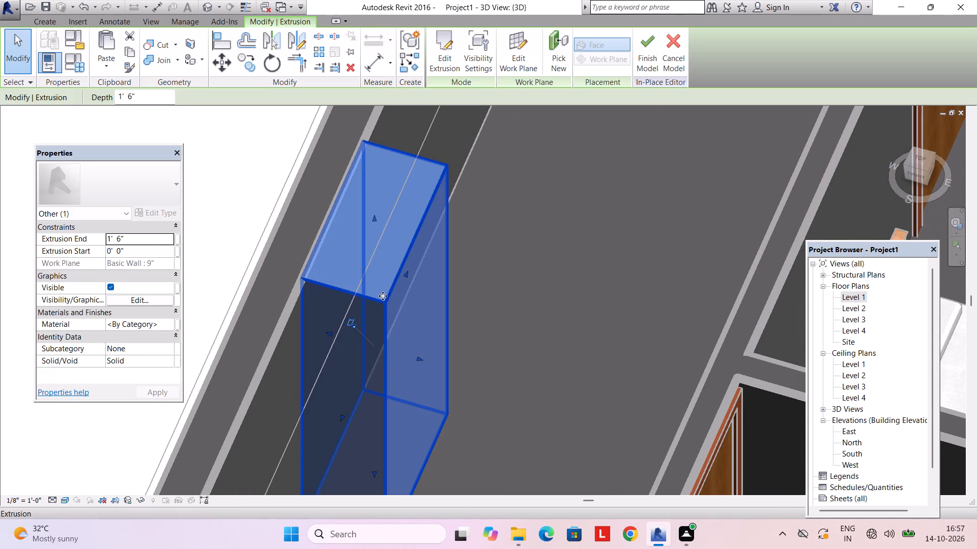
key(Right)
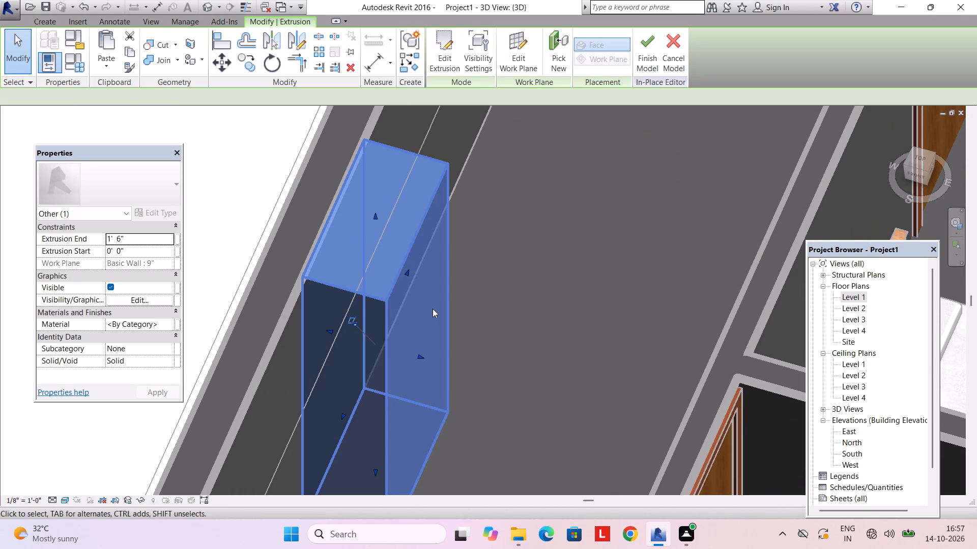
key(Left)
key(Down)
key(Down)
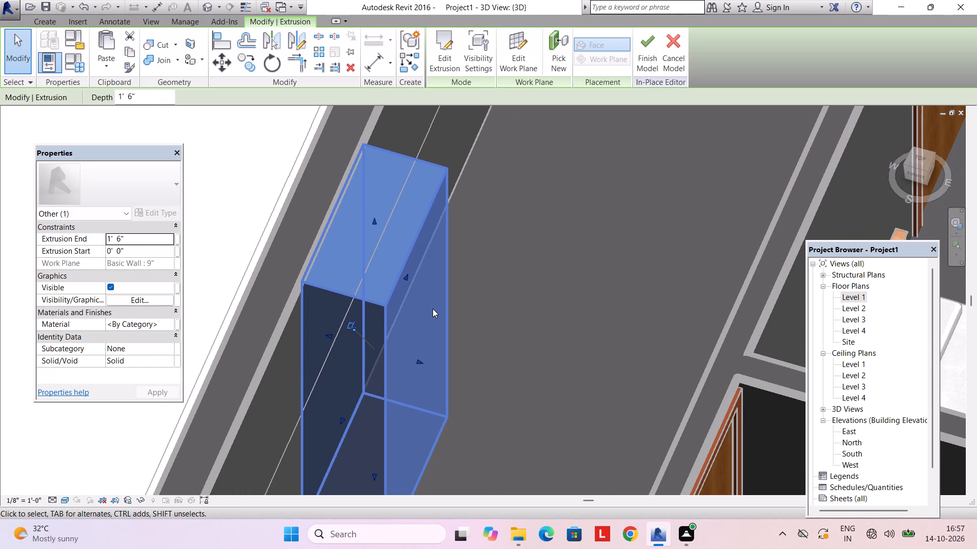
key(Down)
key(Down)
key(Up)
key(Down)
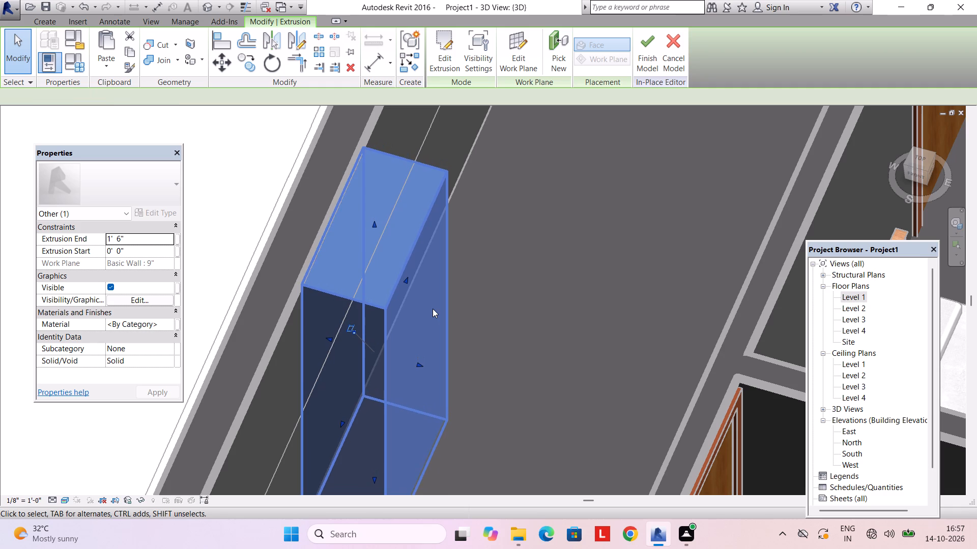
key(Down)
key(Down)
key(Down)
key(Escape)
Inspect how the block meets the hall wall and floor from several angles.
middle_drag(420, 326, 484, 286)
middle_drag(436, 338, 402, 240)
middle_click(340, 207)
middle_drag(367, 315, 328, 116)
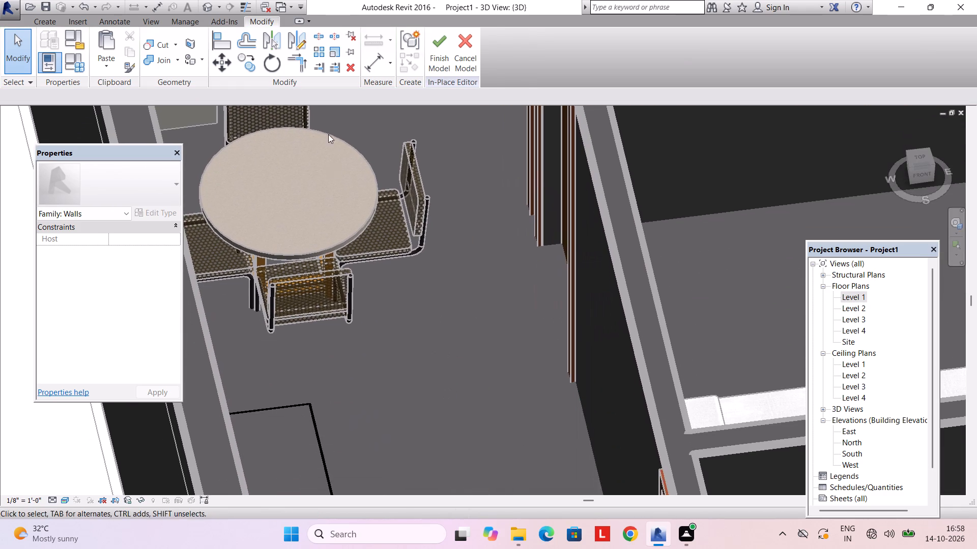
middle_drag(347, 275, 331, 118)
scroll(360, 223, down, 3)
shift+middle_drag(355, 242, 324, 270)
middle_drag(310, 232, 305, 264)
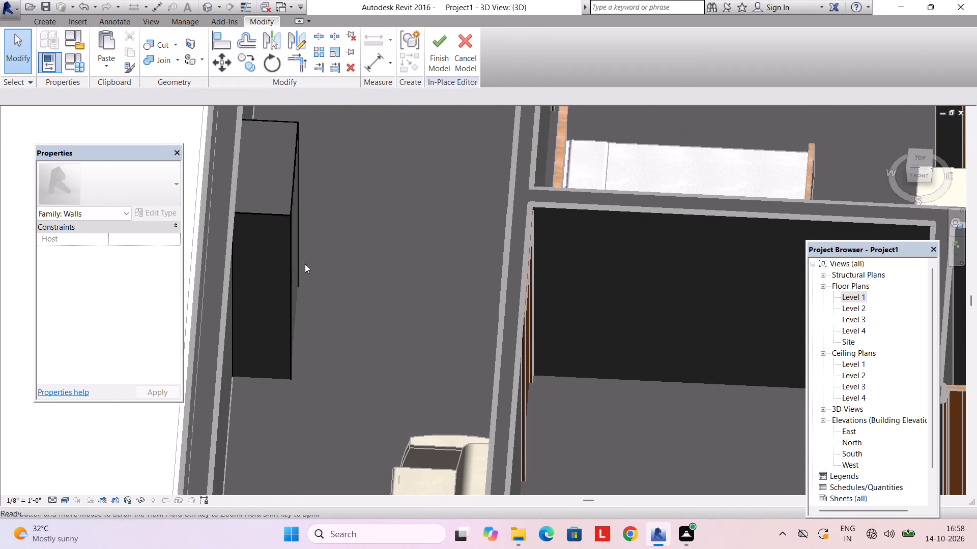
shift+middle_drag(325, 259, 293, 217)
middle_drag(301, 203, 333, 363)
scroll(312, 219, up, 2)
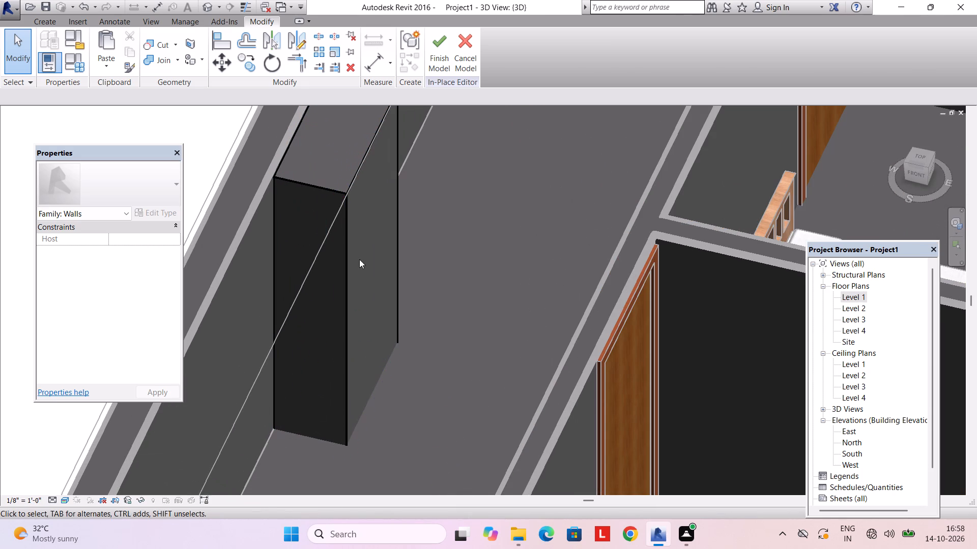
middle_drag(359, 259, 367, 220)
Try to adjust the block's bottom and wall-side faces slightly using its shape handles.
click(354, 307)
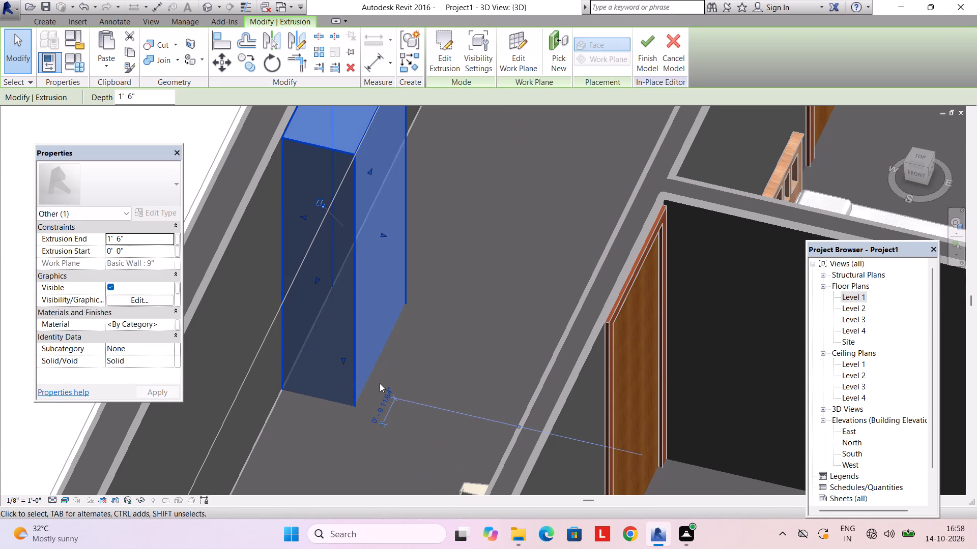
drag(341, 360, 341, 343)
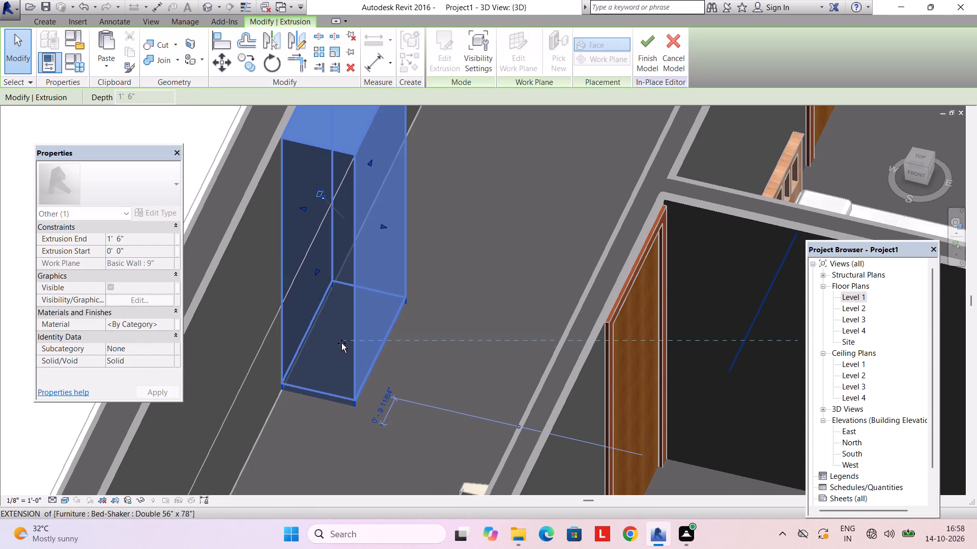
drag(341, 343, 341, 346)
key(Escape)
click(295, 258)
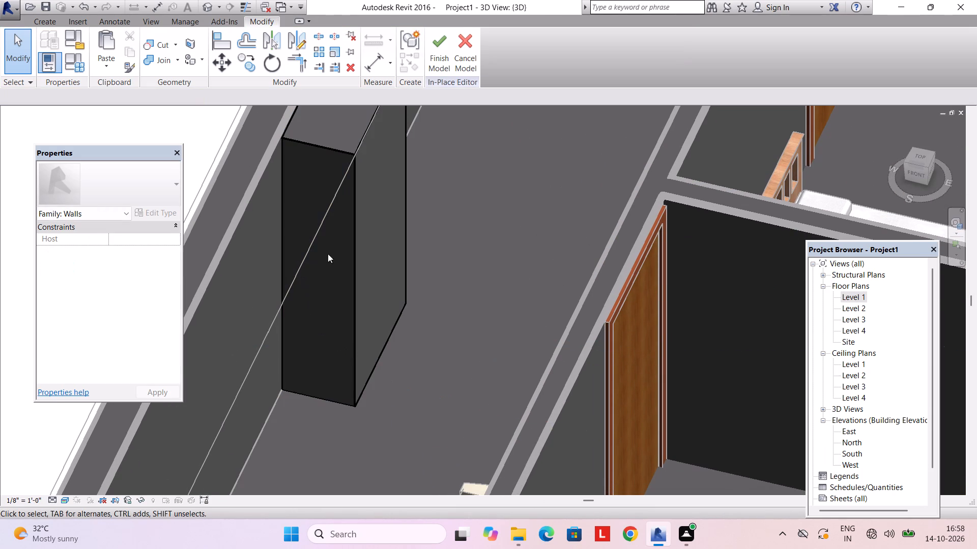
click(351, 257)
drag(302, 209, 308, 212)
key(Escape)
Examine the block's placement in the hall within the whole cut-away house.
middle_drag(381, 231, 308, 227)
scroll(371, 202, down, 3)
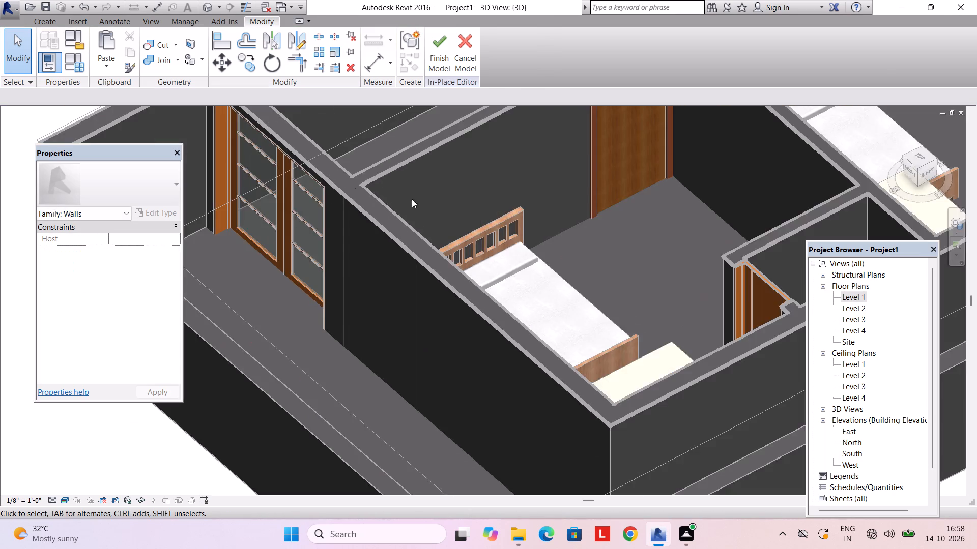
scroll(412, 199, down, 9)
middle_drag(471, 169, 445, 312)
middle_drag(466, 255, 389, 288)
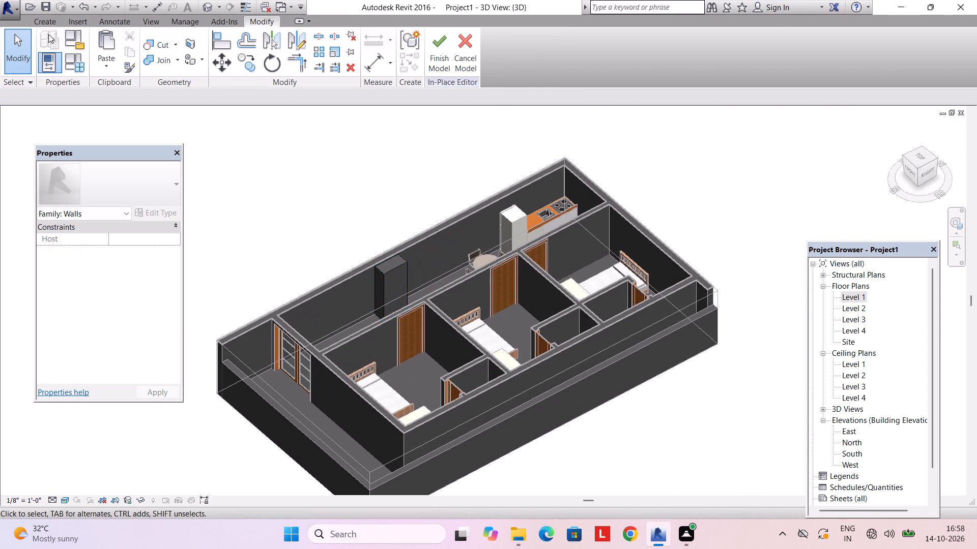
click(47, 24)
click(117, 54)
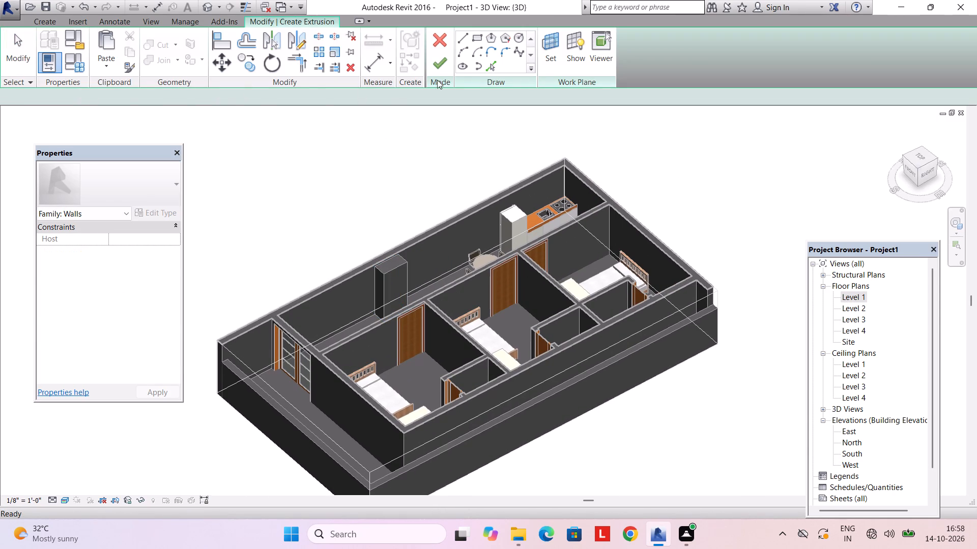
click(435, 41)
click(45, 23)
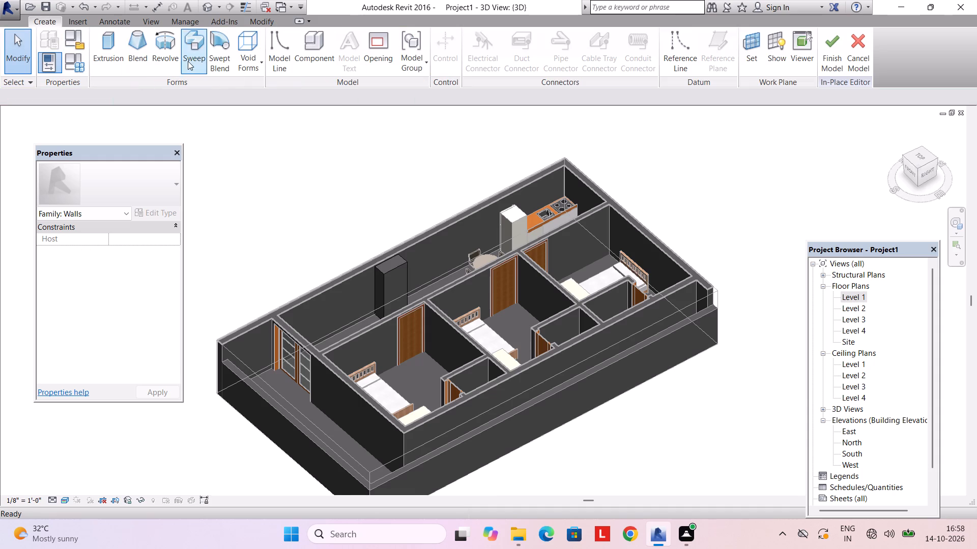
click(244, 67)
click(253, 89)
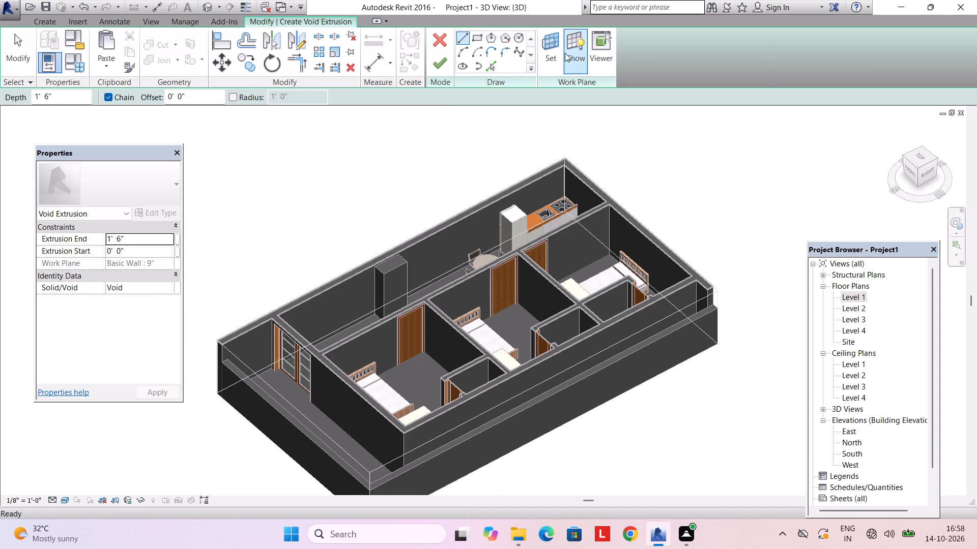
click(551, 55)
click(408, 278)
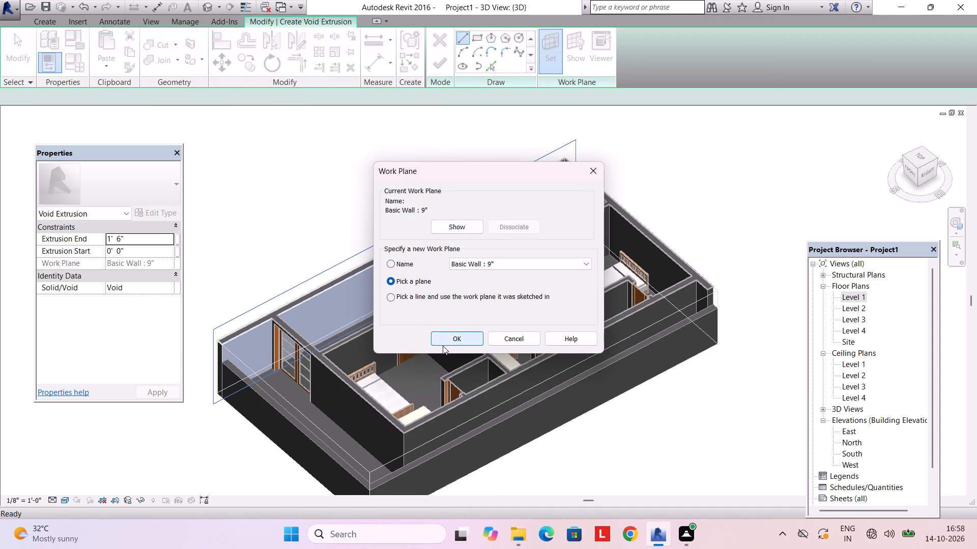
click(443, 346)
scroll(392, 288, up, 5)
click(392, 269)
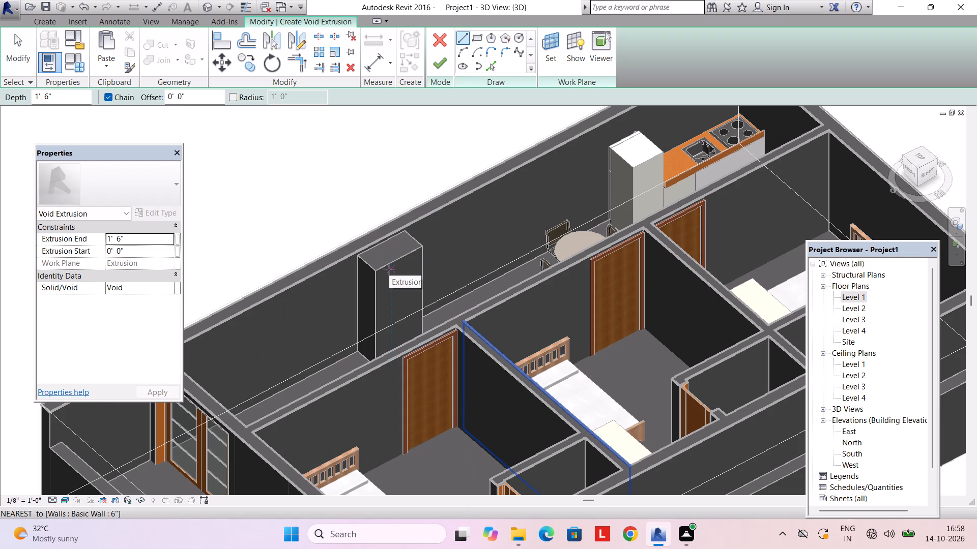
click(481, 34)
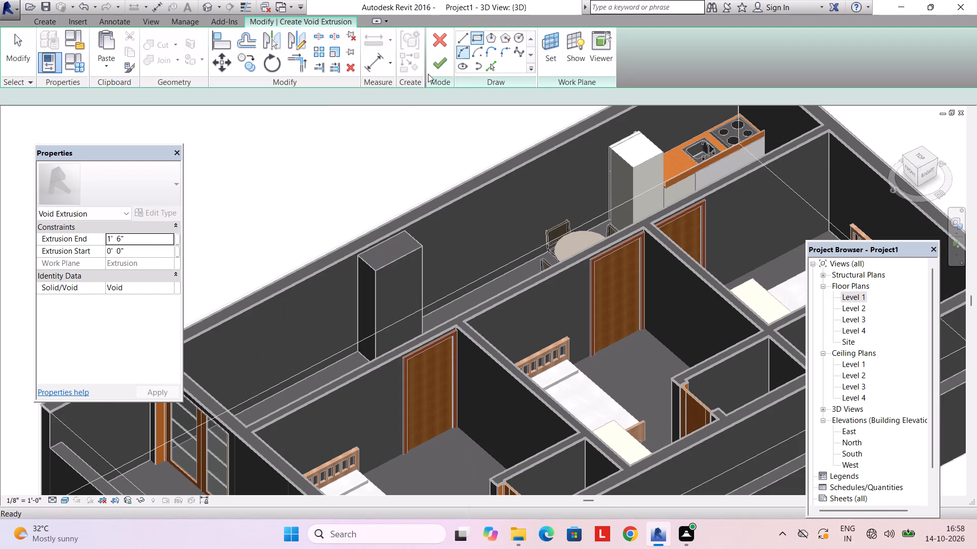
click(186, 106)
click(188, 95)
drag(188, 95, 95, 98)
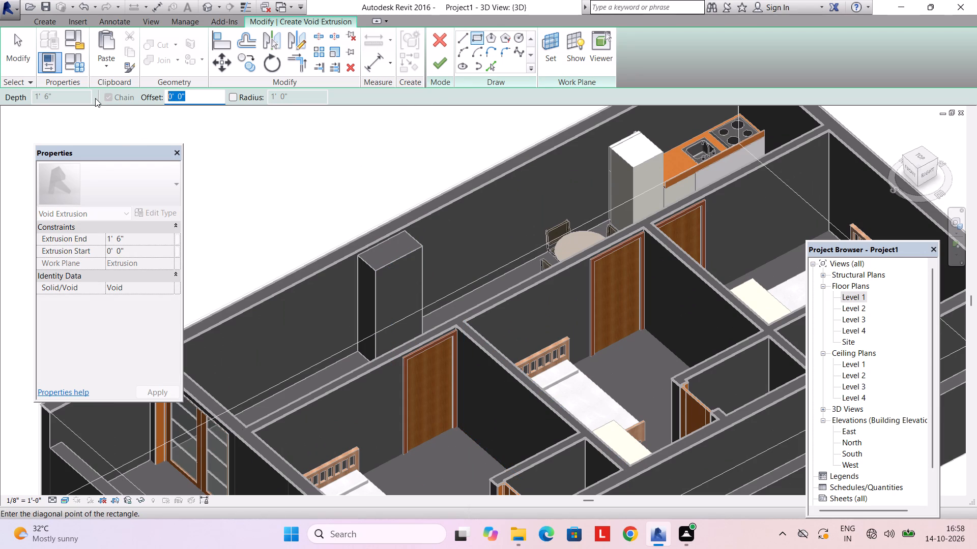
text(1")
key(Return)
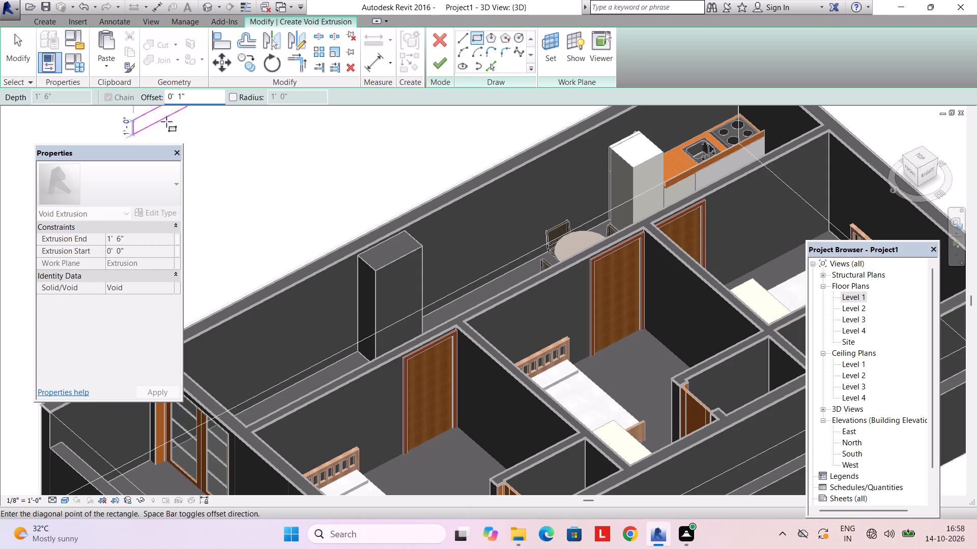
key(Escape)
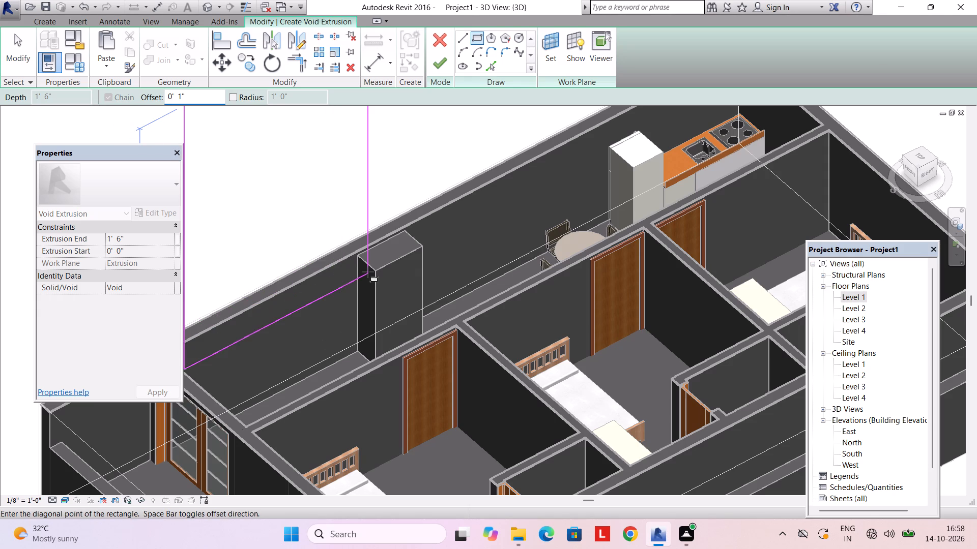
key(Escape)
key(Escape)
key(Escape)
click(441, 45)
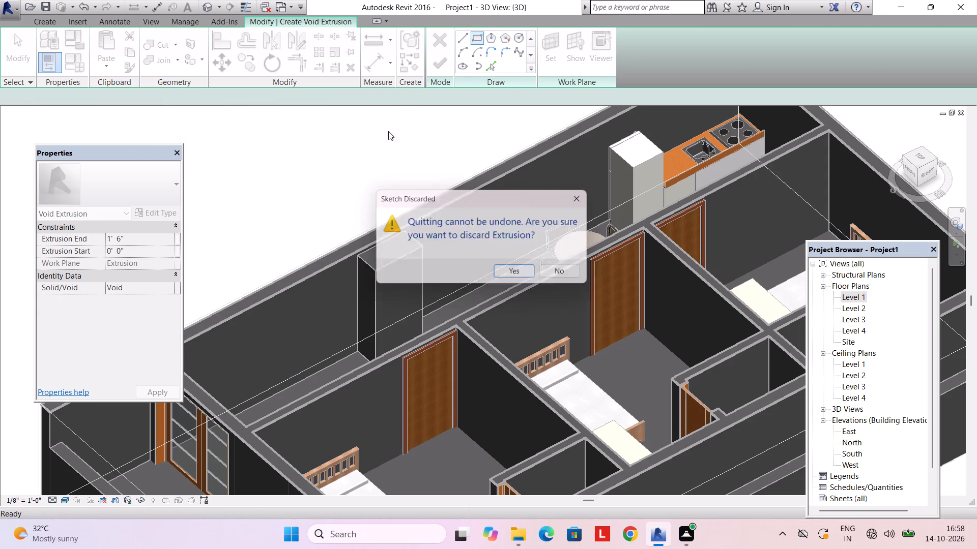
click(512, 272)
Start a void extrusion using the front face of the block in the hall as its work plane.
scroll(399, 259, up, 3)
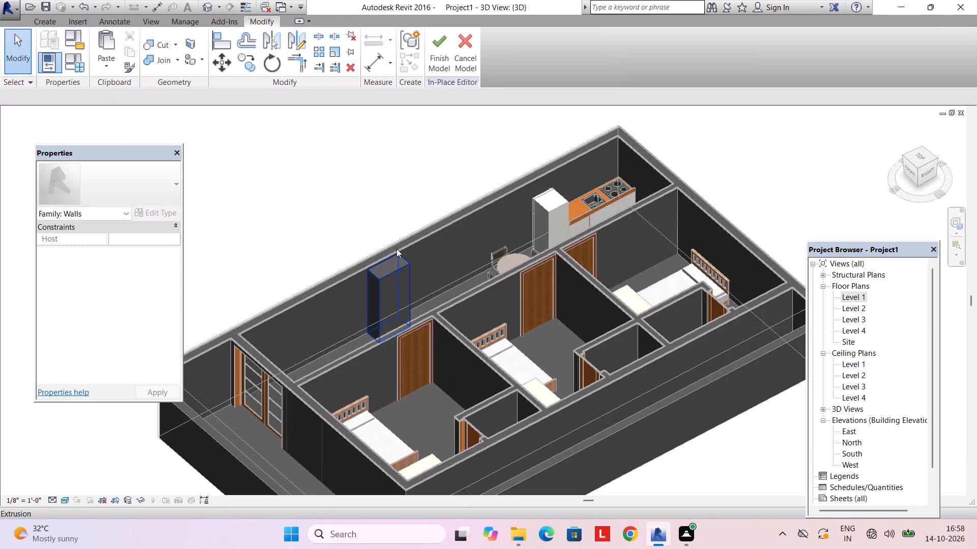
scroll(396, 249, up, 2)
click(43, 26)
drag(233, 53, 233, 59)
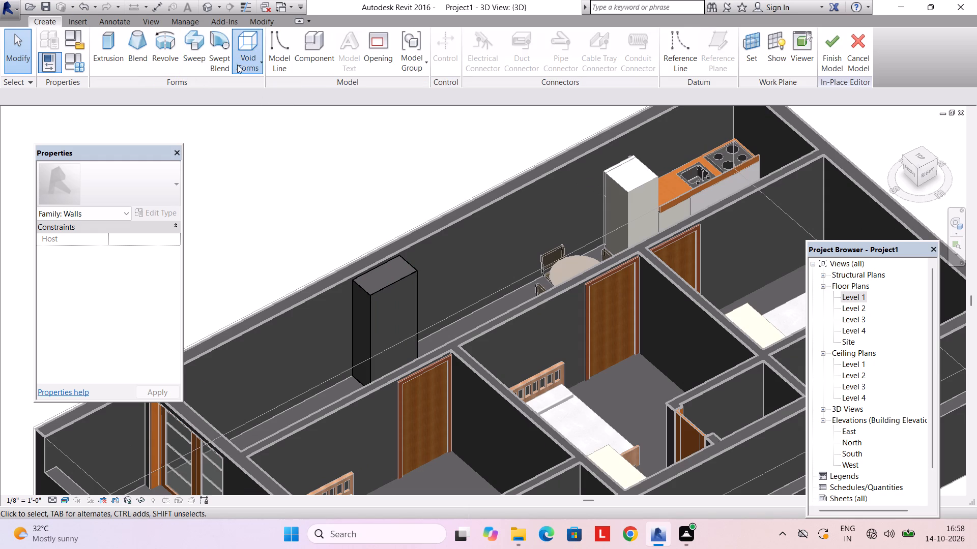
click(261, 91)
click(547, 53)
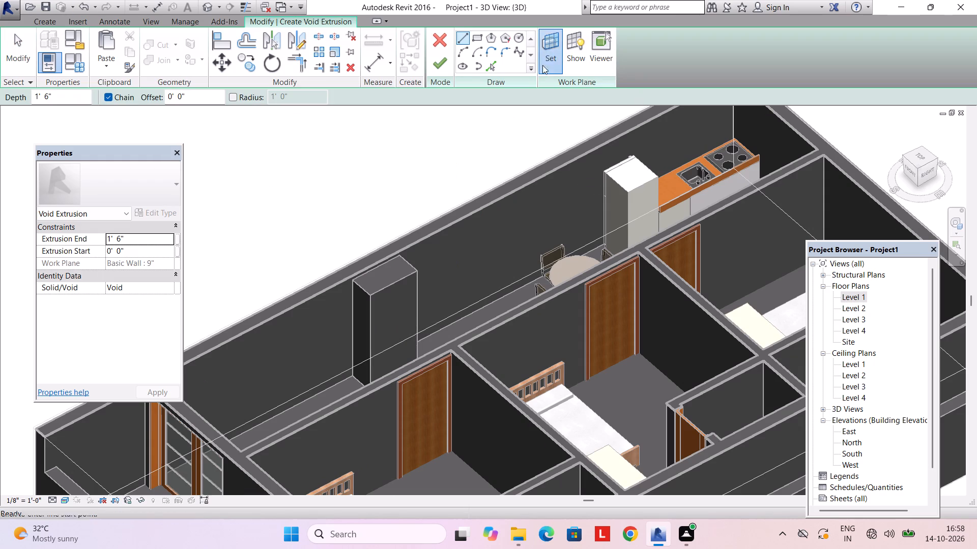
click(413, 283)
click(453, 337)
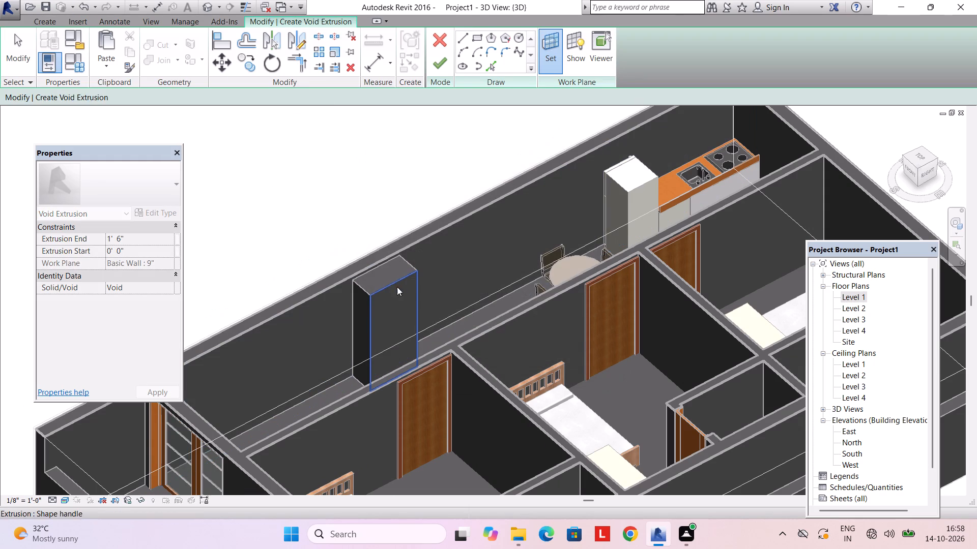
click(397, 287)
Sketch a rectangle from corner to corner of the block's front face, offset 1" inward from its edges.
click(480, 39)
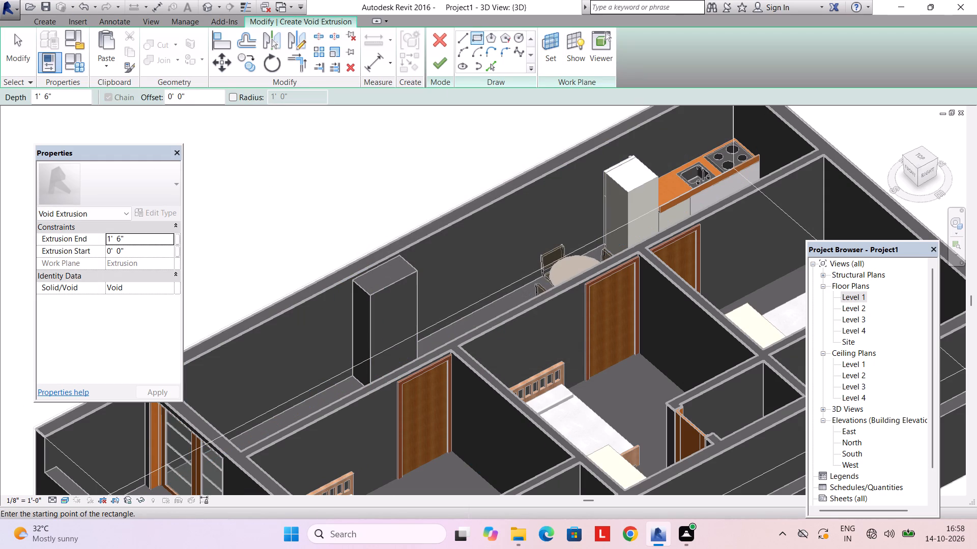
click(192, 103)
drag(190, 100, 145, 99)
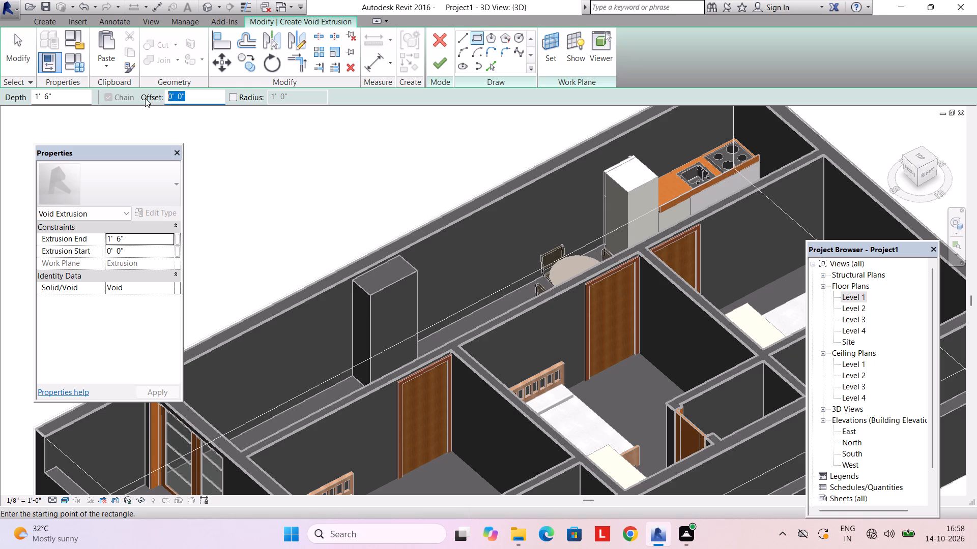
text(1")
key(Return)
click(372, 297)
key(space)
middle_drag(392, 318, 375, 311)
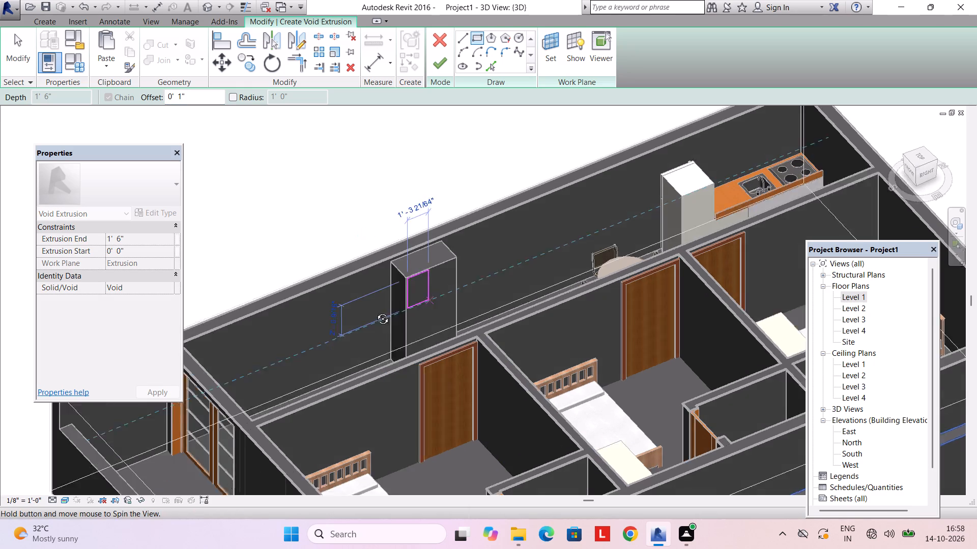
middle_drag(375, 311, 369, 306)
shift+middle_drag(477, 314, 491, 360)
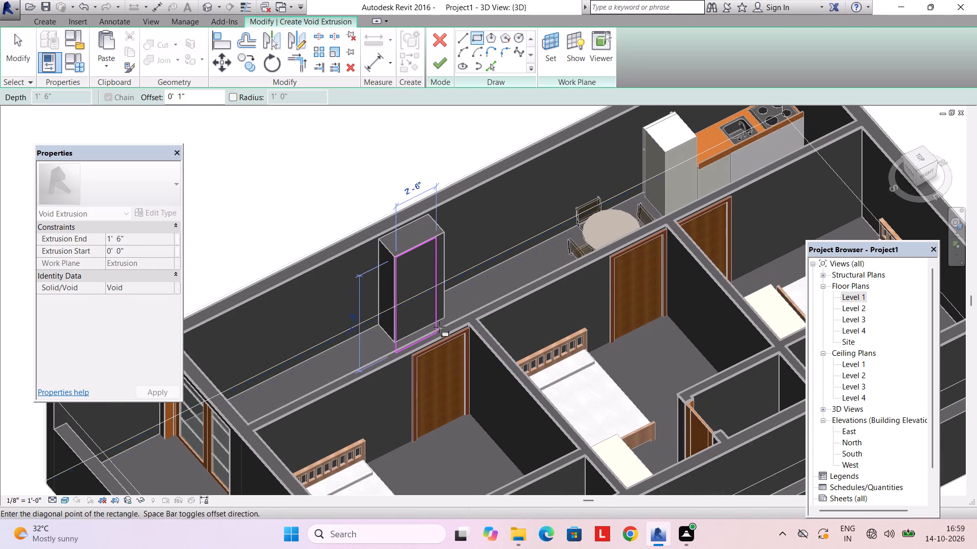
scroll(439, 323, up, 9)
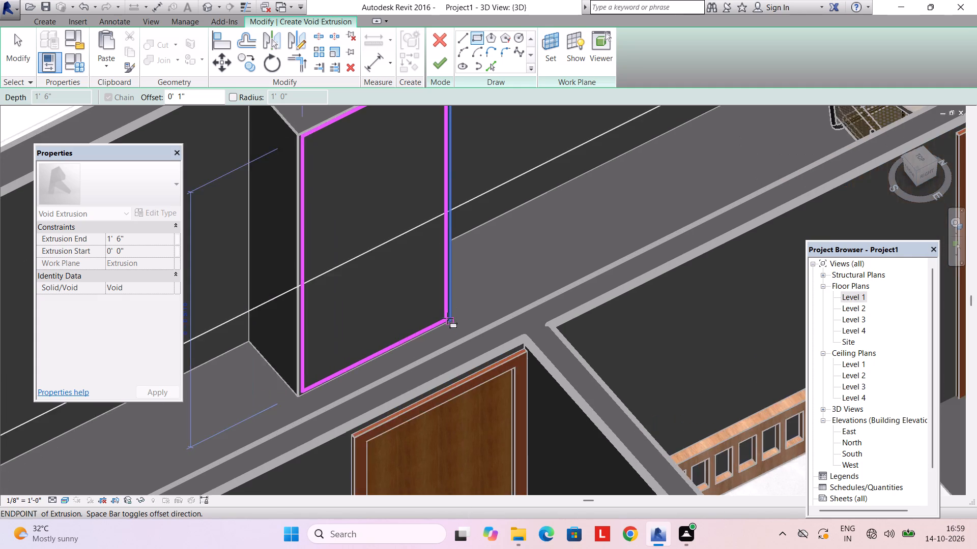
scroll(447, 318, up, 3)
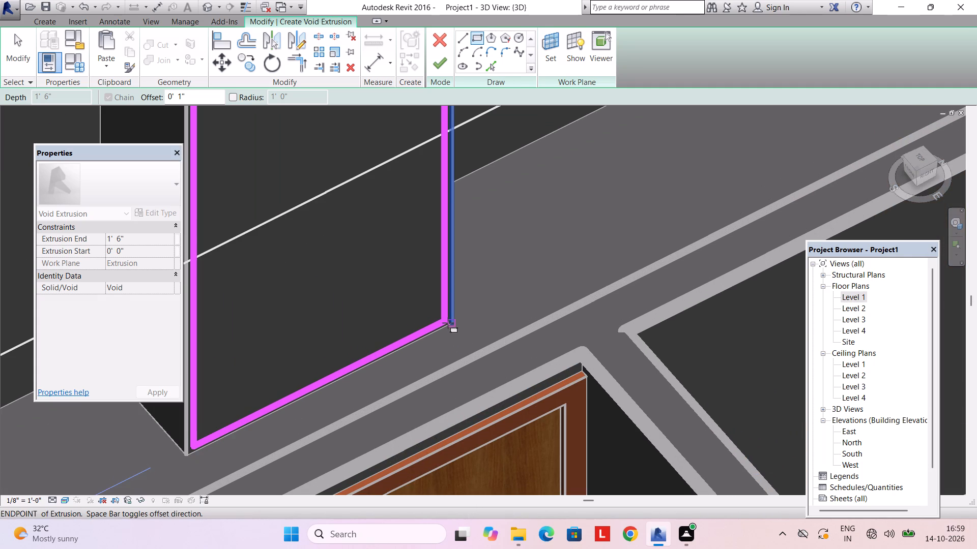
click(448, 323)
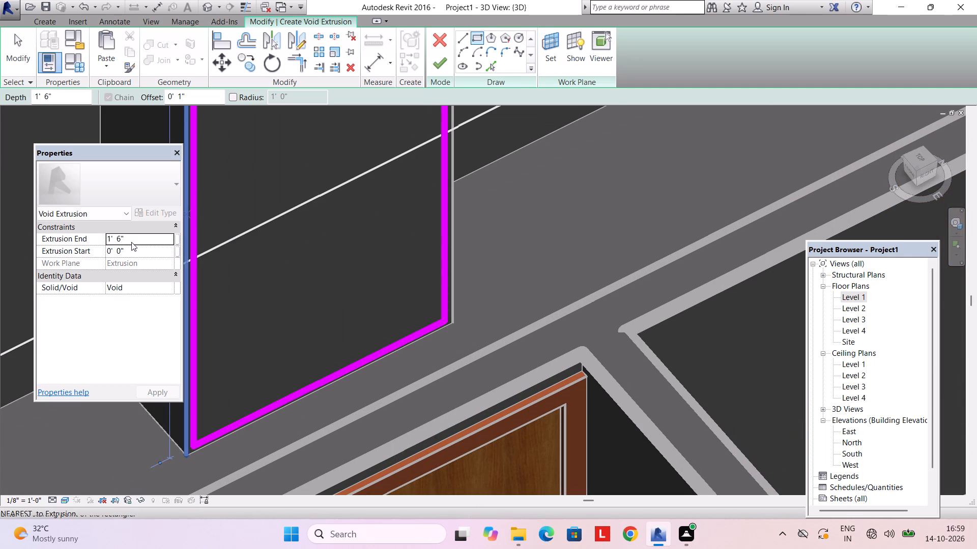
Set the void's extrusion end to 1.4" and finish the void extrusion.
click(132, 239)
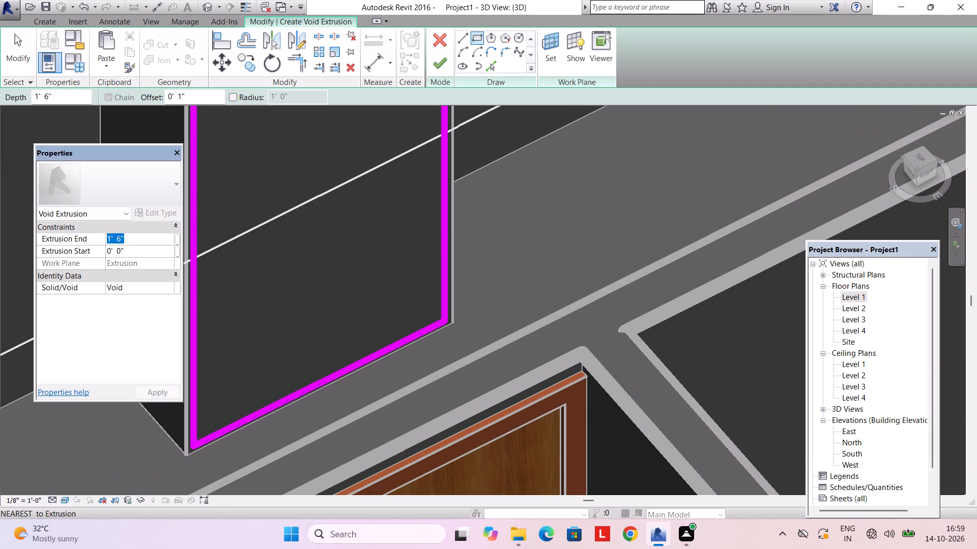
text(1.4")
key(Return)
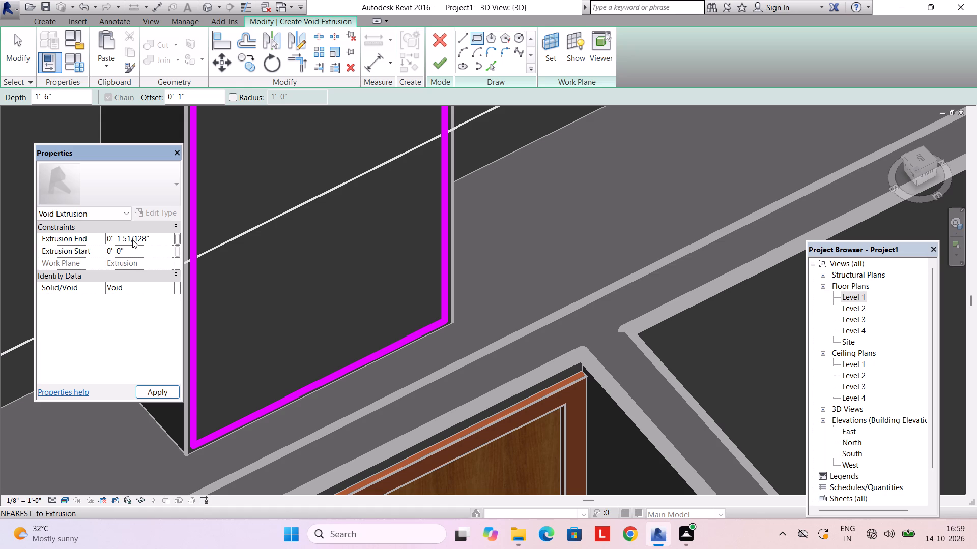
click(435, 62)
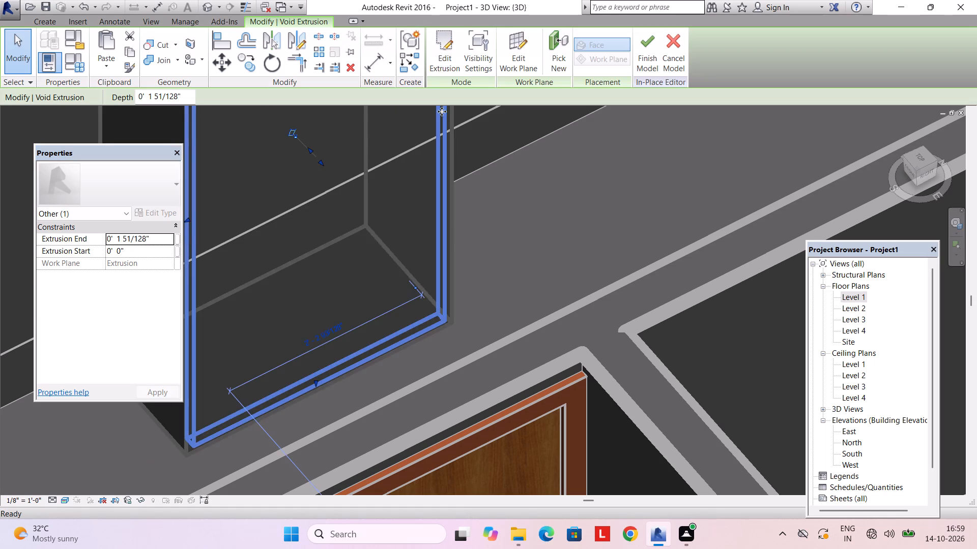
key(Escape)
key(Escape)
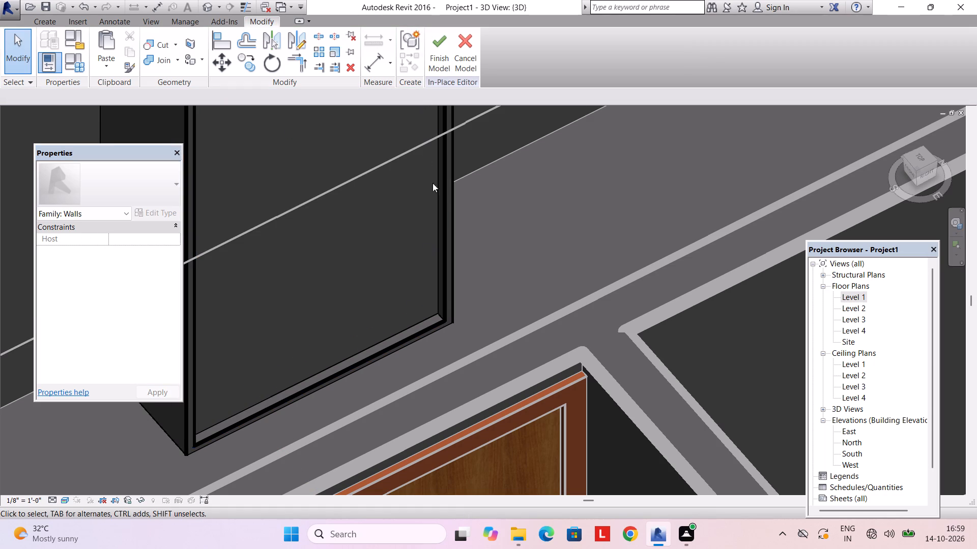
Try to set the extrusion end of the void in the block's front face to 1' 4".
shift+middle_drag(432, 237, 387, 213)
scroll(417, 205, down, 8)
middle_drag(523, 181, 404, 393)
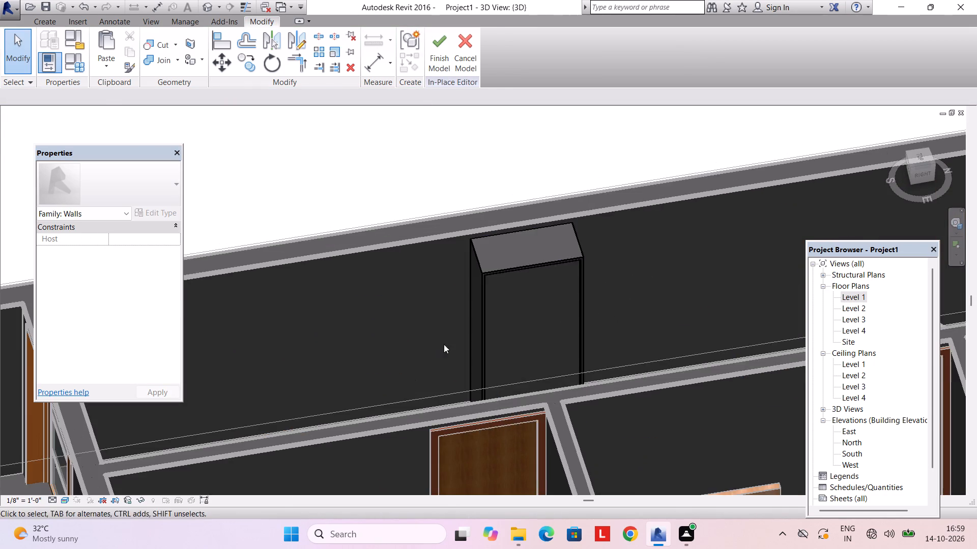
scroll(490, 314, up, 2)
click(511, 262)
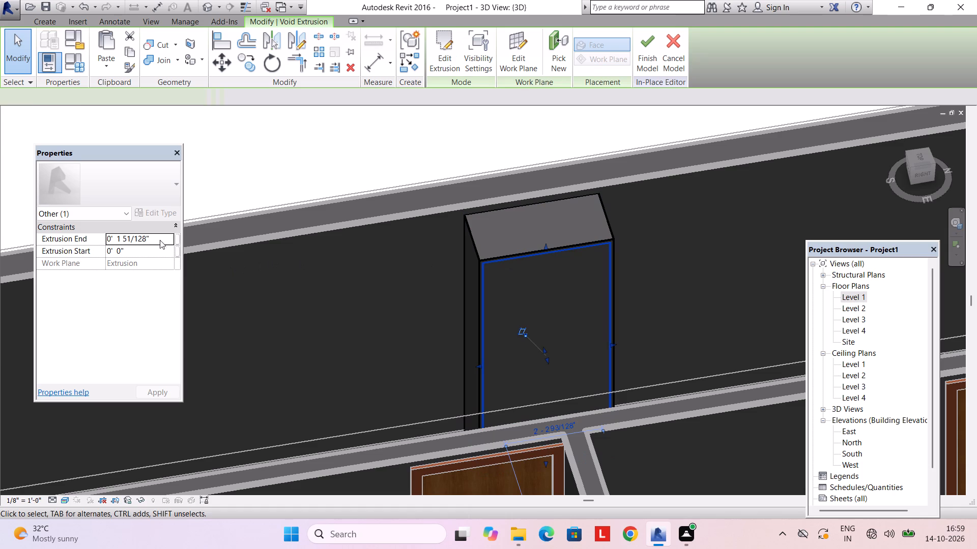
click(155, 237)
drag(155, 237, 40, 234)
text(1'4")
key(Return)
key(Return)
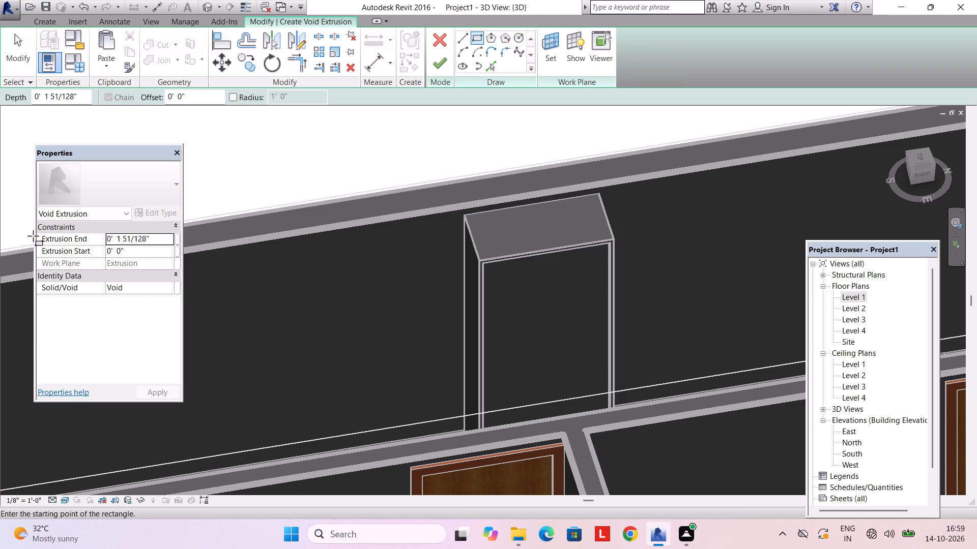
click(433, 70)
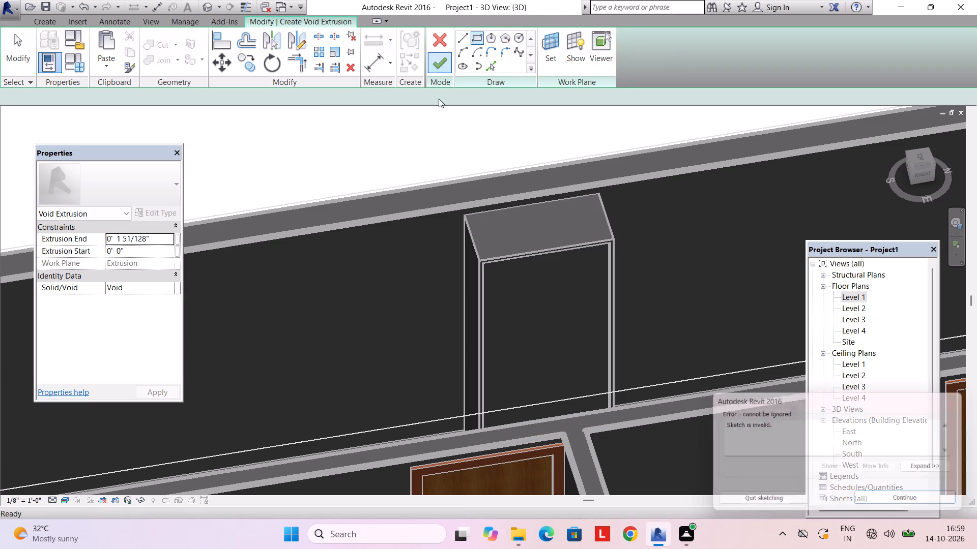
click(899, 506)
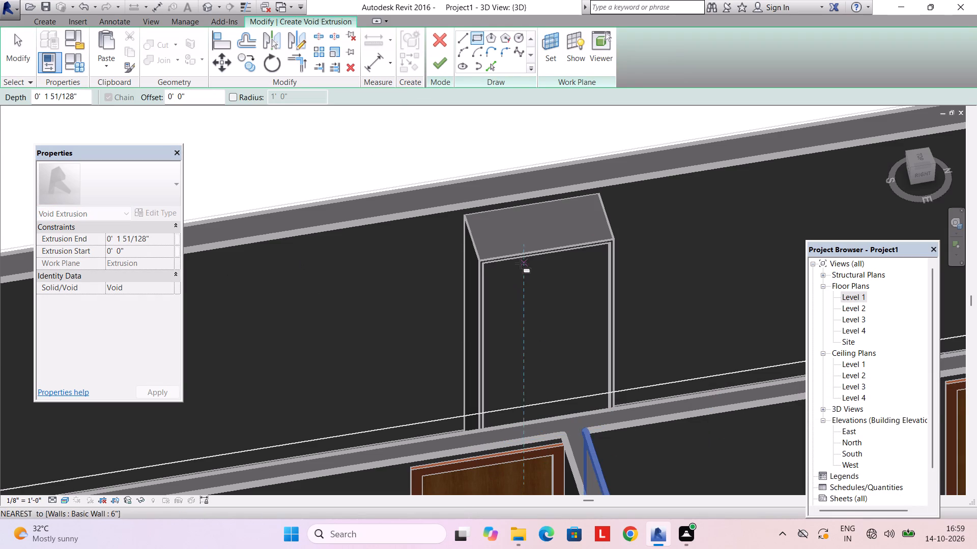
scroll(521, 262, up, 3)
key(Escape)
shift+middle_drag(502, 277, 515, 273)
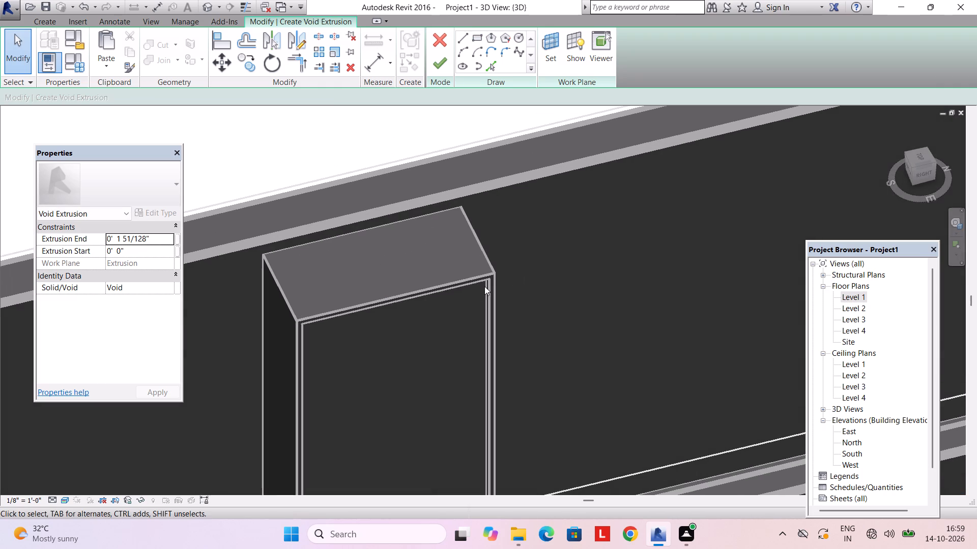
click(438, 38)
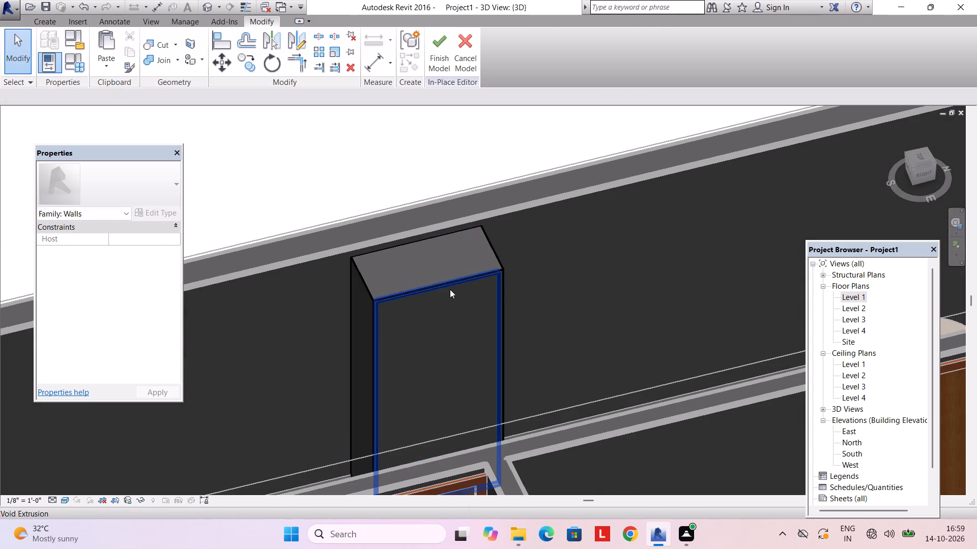
Set the extrusion end of the void in the block's front face to 1' 4".
click(449, 288)
key(Escape)
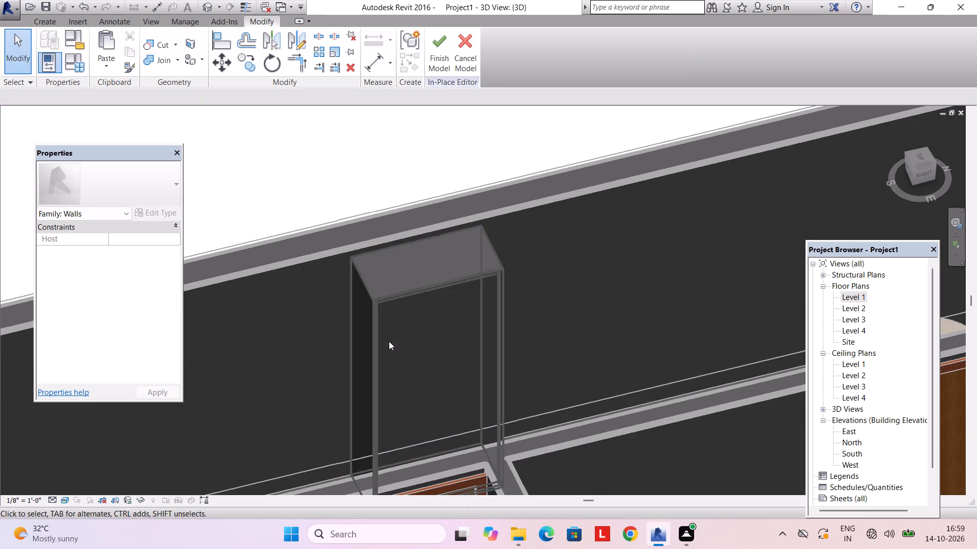
scroll(416, 304, up, 1)
click(373, 304)
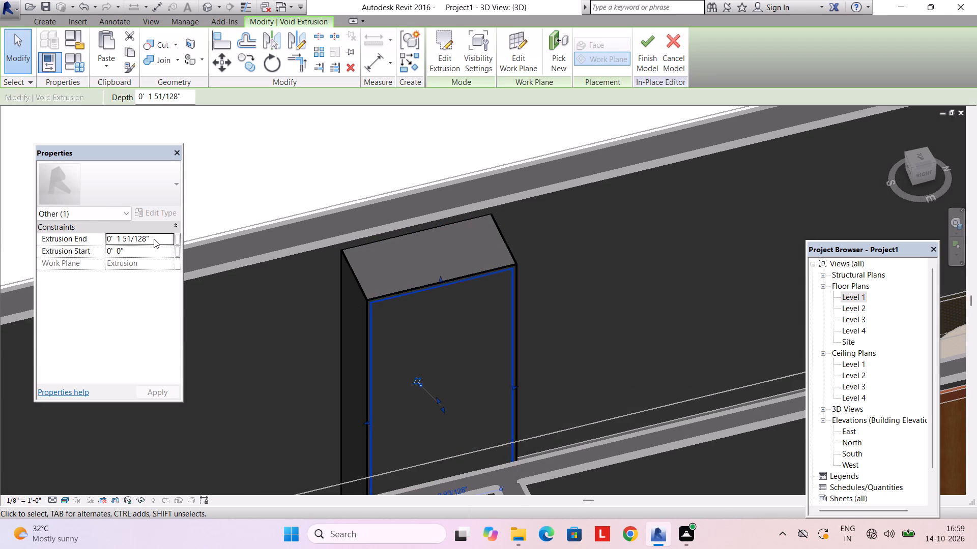
click(157, 237)
drag(157, 237, 110, 235)
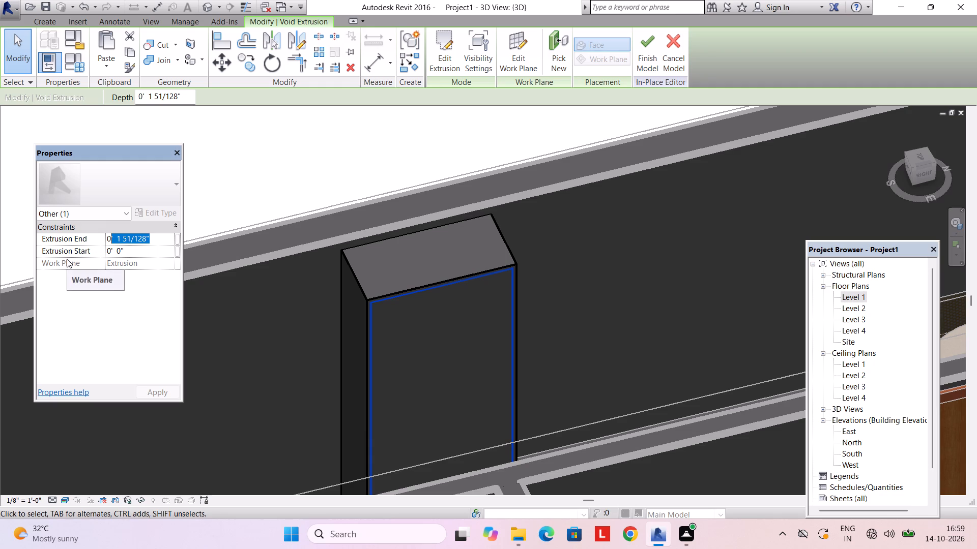
key(BackSpace)
key(BackSpace)
text(1'4")
key(Return)
key(Return)
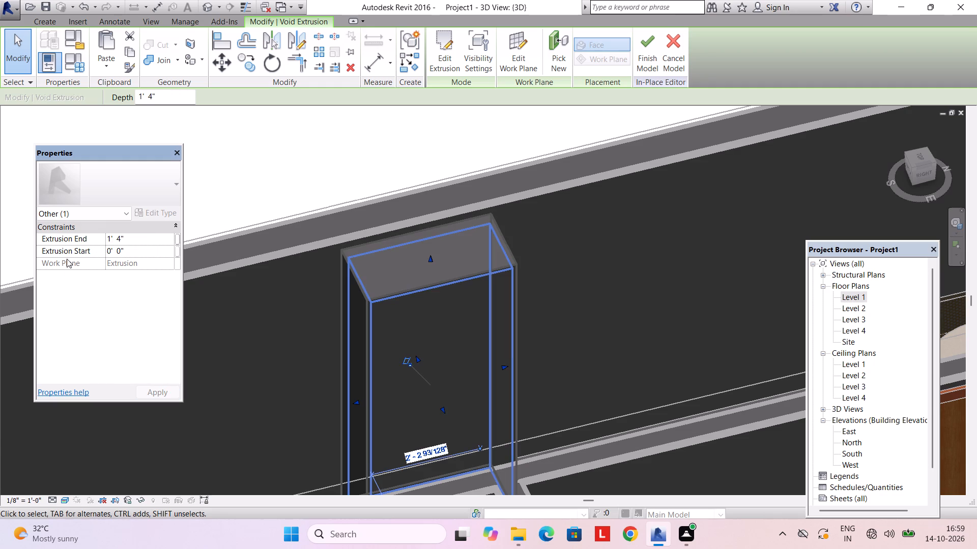
key(Escape)
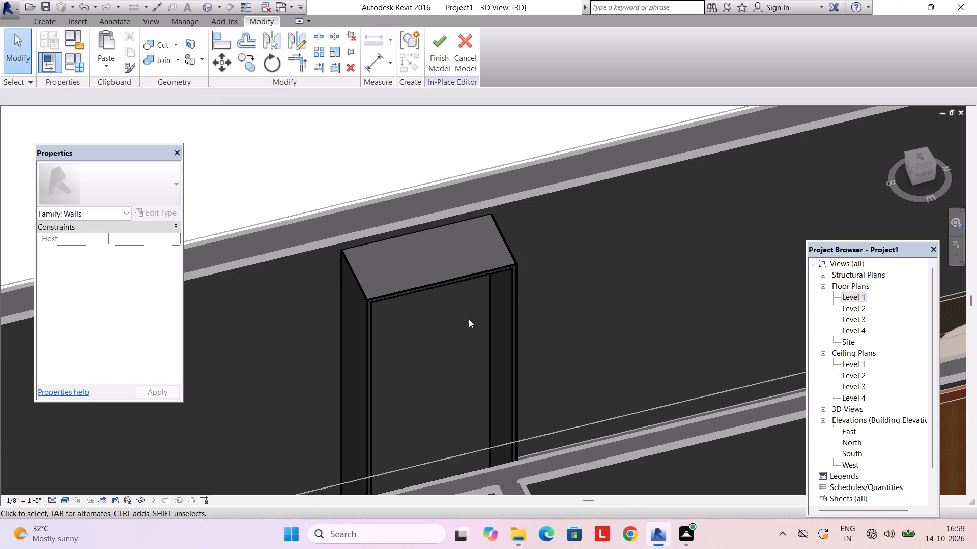
Start a solid extrusion using the recessed back face of the hollowed block as its work plane.
middle_drag(464, 317, 416, 252)
scroll(434, 279, down, 6)
middle_drag(469, 309, 502, 389)
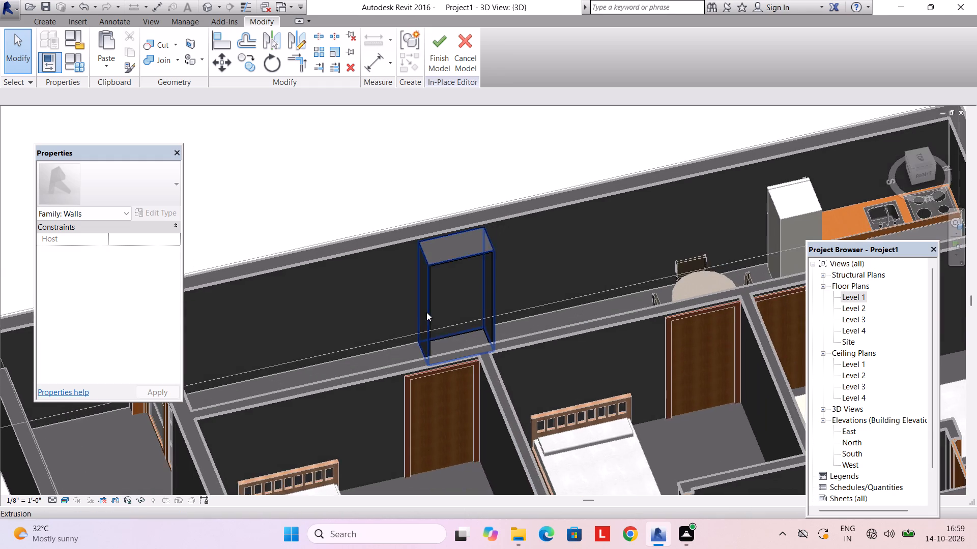
middle_drag(430, 319, 442, 336)
scroll(442, 331, up, 3)
middle_drag(478, 295, 470, 285)
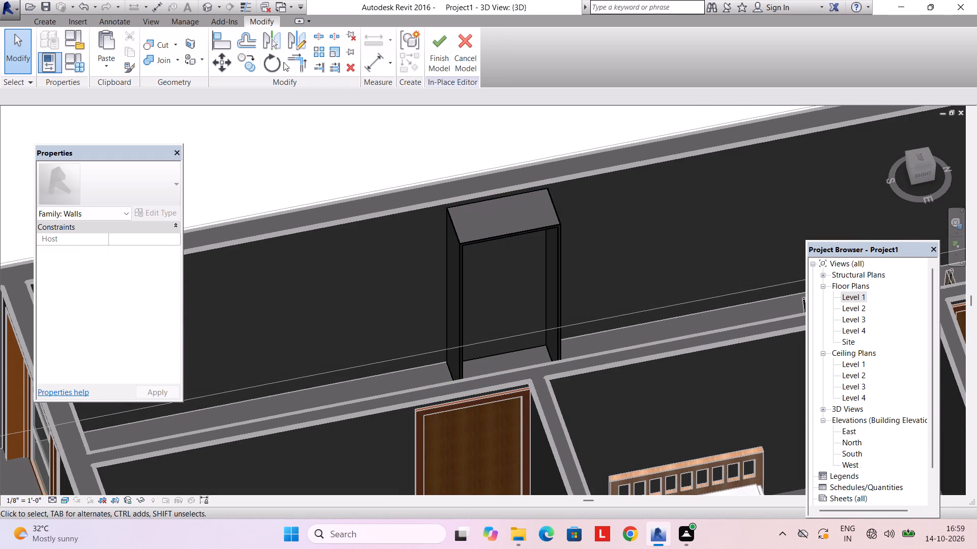
click(52, 17)
click(99, 53)
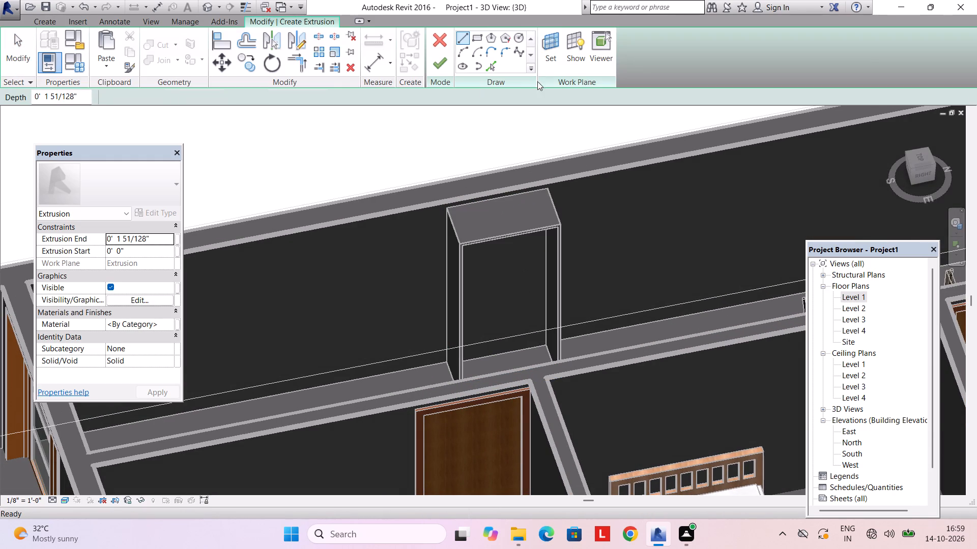
click(554, 56)
click(413, 282)
click(455, 337)
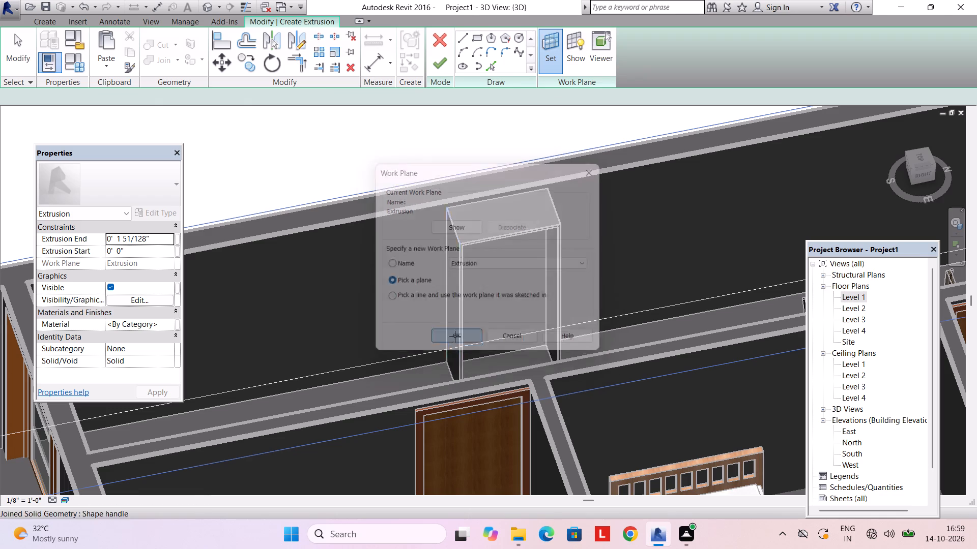
click(509, 349)
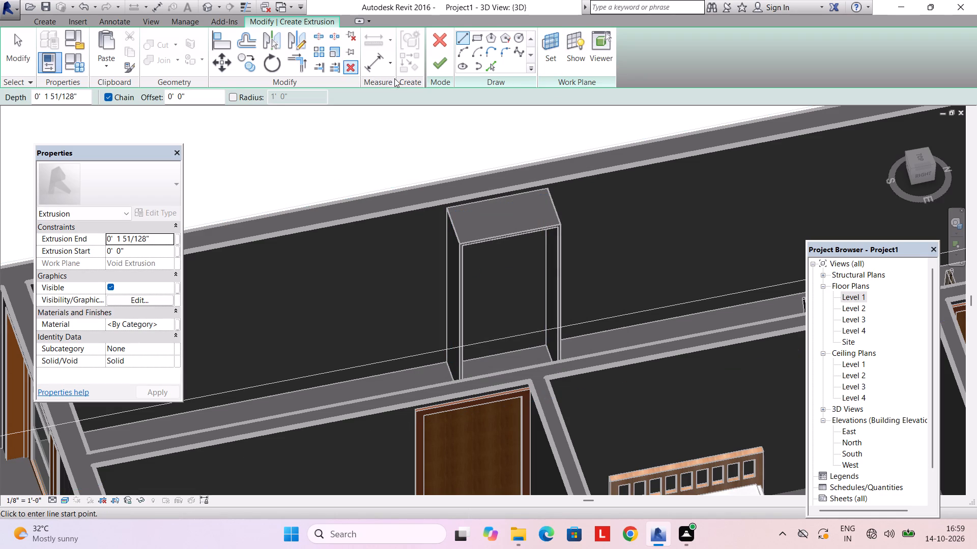
Sketch a thin shelf-profile rectangle across the recess's back face, spanning between its inner side edges in the lower part.
click(472, 36)
middle_drag(507, 292, 490, 286)
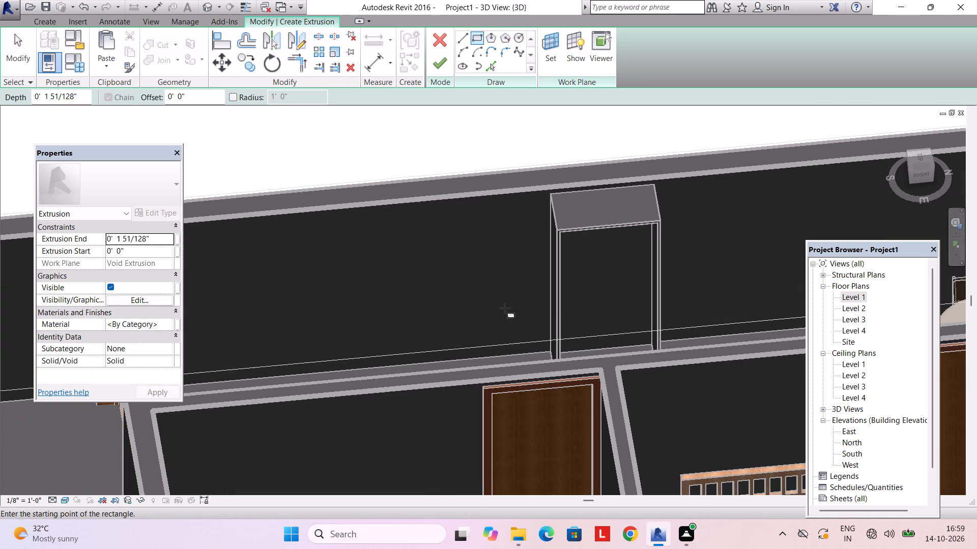
scroll(563, 306, up, 3)
shift+middle_drag(563, 304, 547, 303)
middle_drag(601, 289, 398, 296)
shift+middle_drag(580, 291, 535, 291)
middle_drag(580, 285, 108, 286)
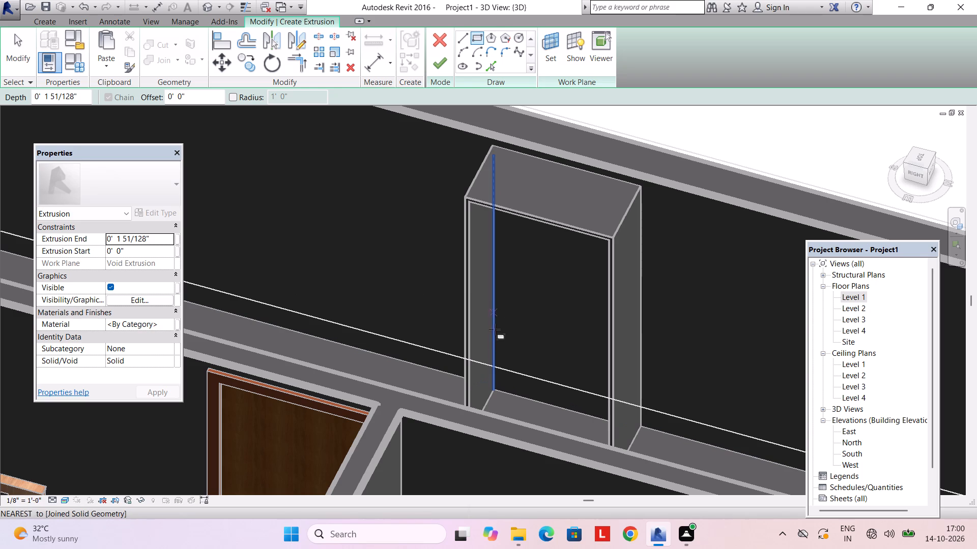
click(493, 343)
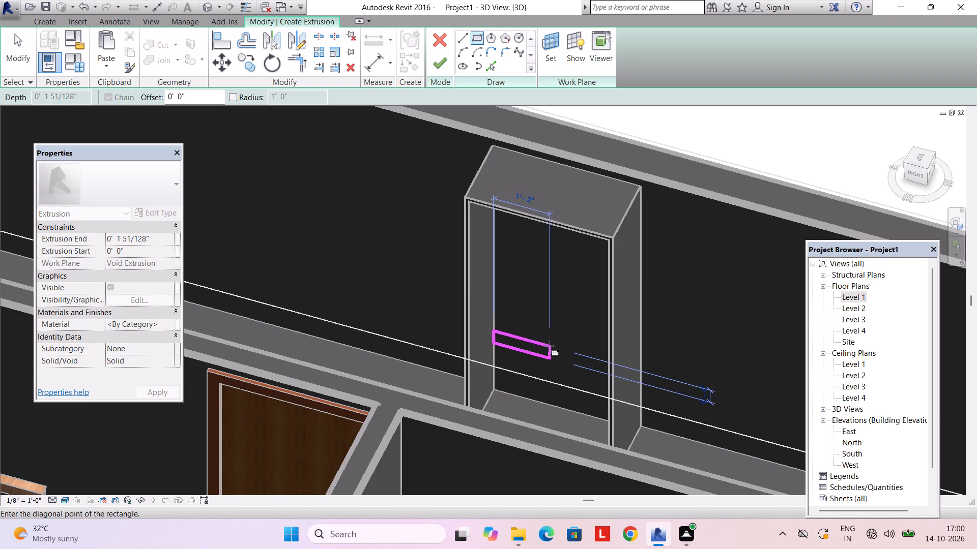
shift+middle_drag(549, 346, 572, 339)
shift+middle_drag(557, 338, 628, 323)
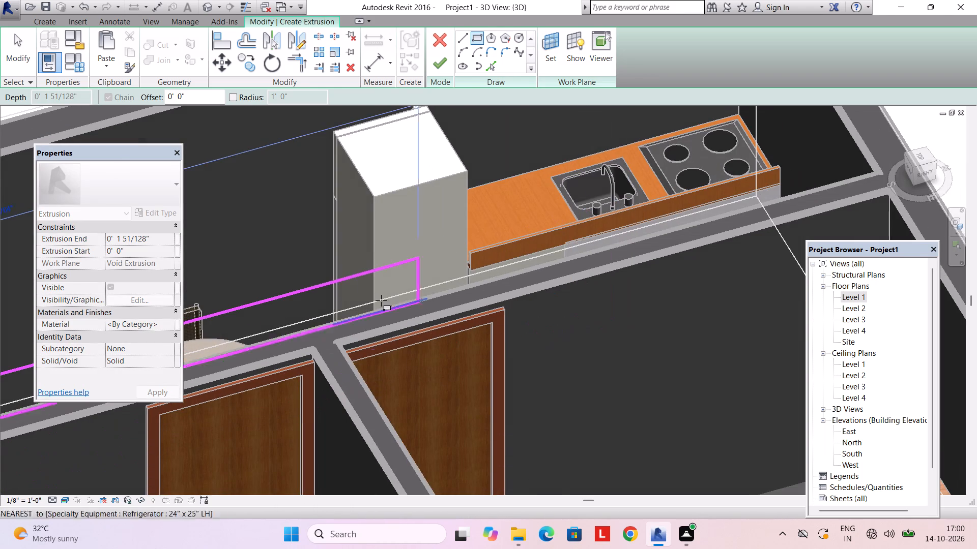
middle_drag(310, 293, 601, 224)
middle_drag(207, 243, 614, 186)
middle_drag(428, 242, 549, 222)
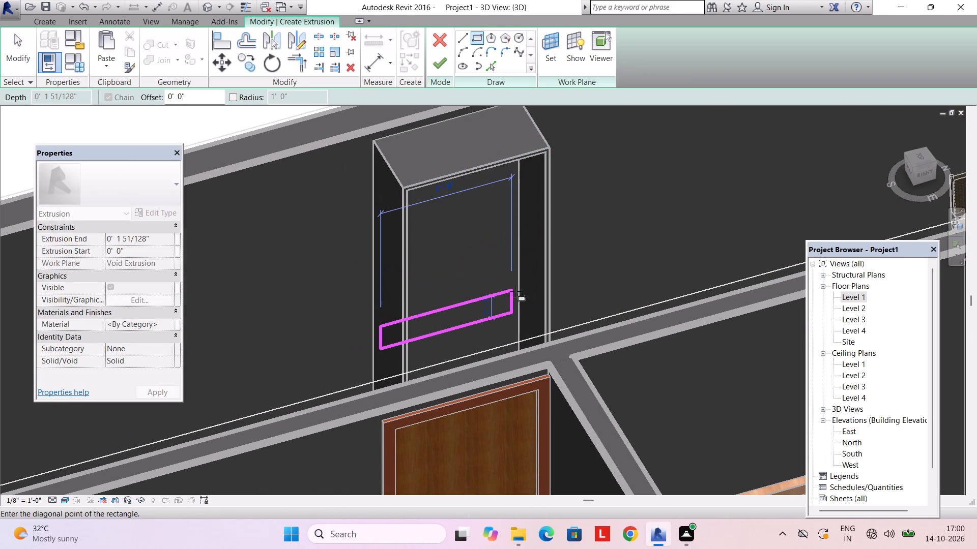
scroll(525, 293, up, 6)
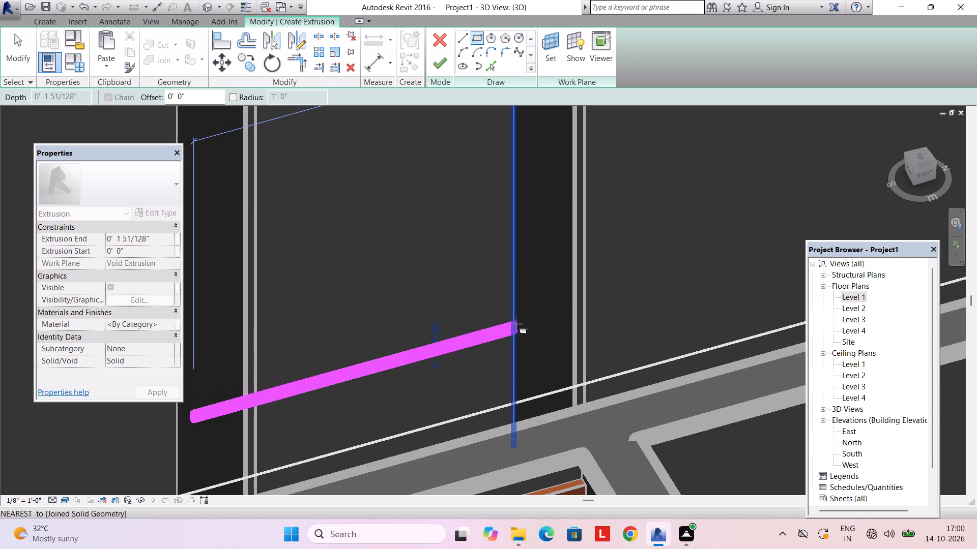
scroll(516, 323, up, 5)
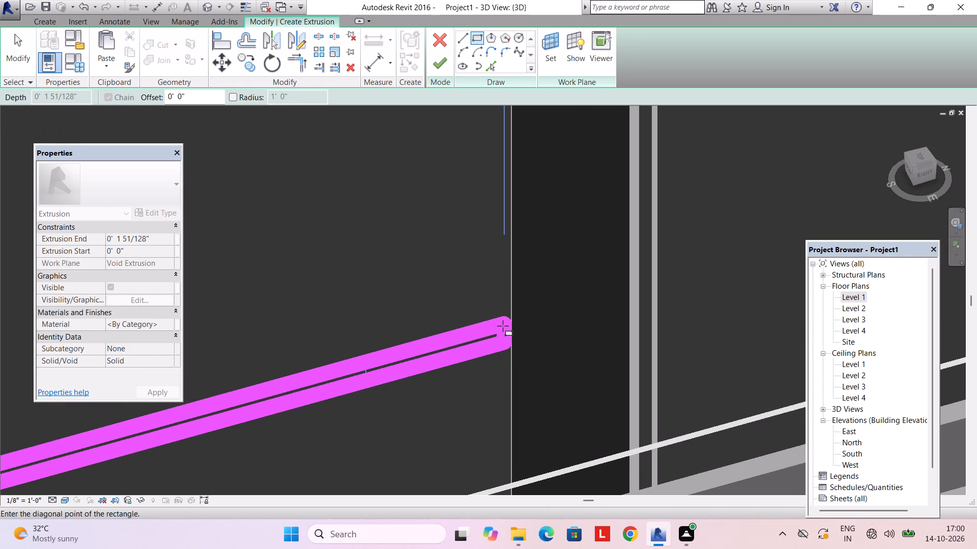
click(503, 326)
scroll(368, 321, down, 3)
scroll(425, 329, up, 8)
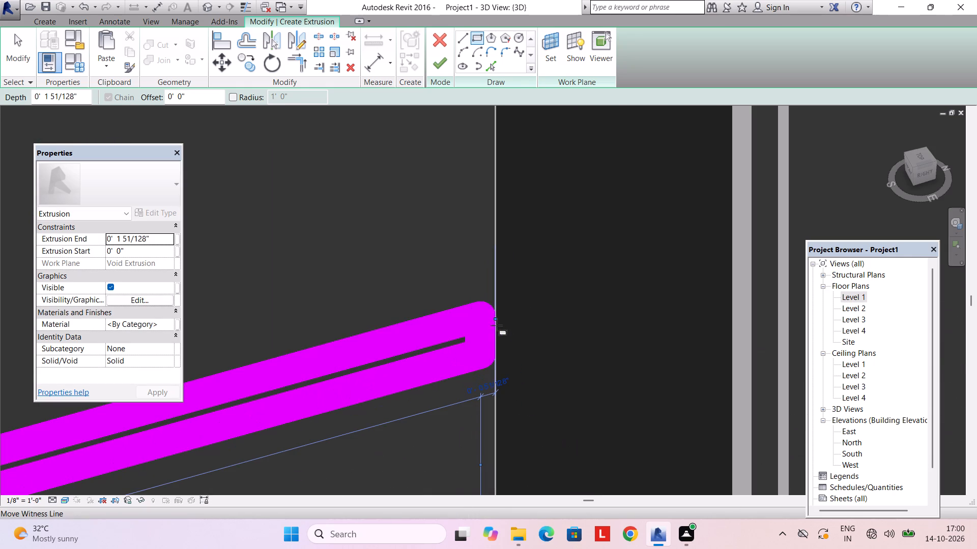
drag(495, 320, 506, 318)
scroll(375, 308, down, 4)
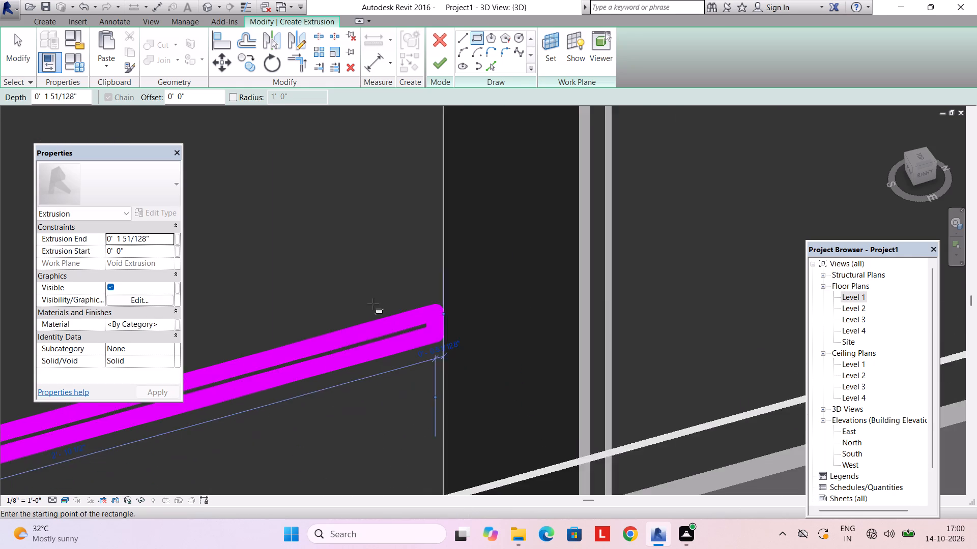
Set the shelf's extrusion end to 1' 4" and finish the extrusion.
scroll(373, 304, down, 2)
middle_drag(183, 251, 366, 220)
scroll(183, 251, down, 1)
scroll(360, 235, down, 7)
middle_drag(328, 251, 417, 245)
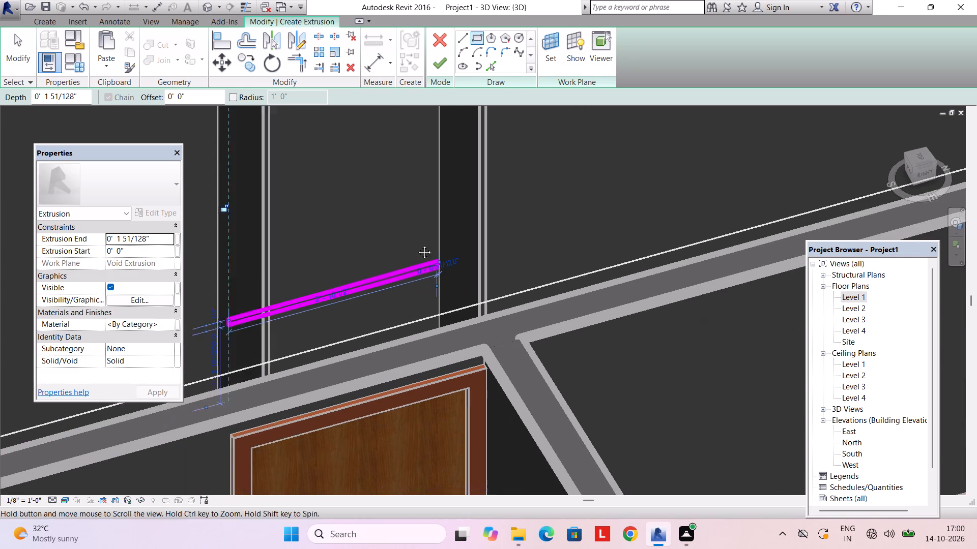
middle_drag(417, 245, 418, 245)
middle_drag(324, 246, 368, 241)
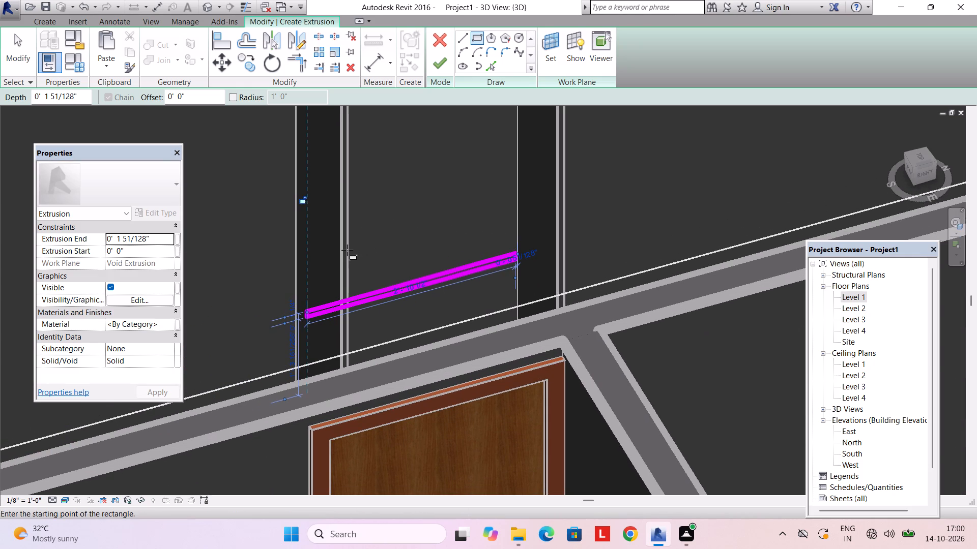
click(160, 237)
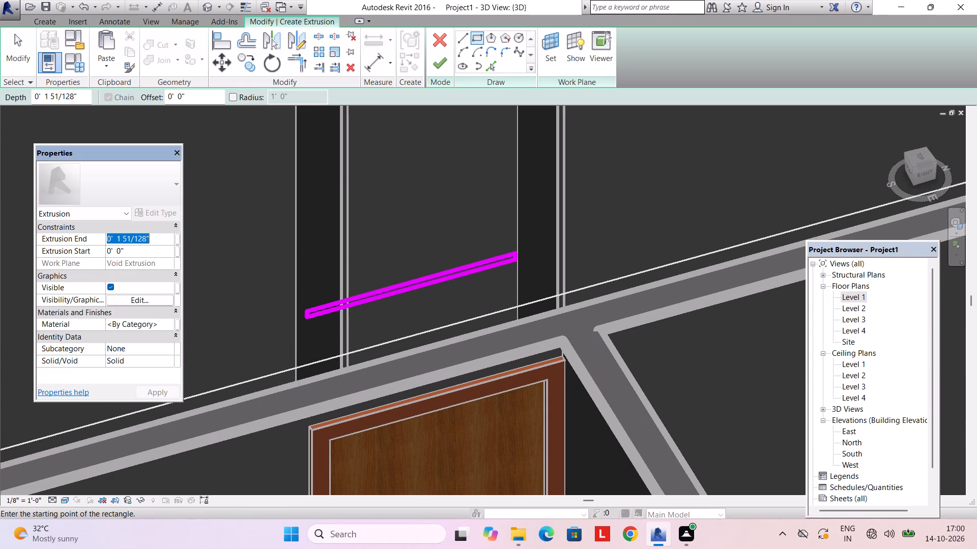
drag(160, 237, 43, 236)
text(1'4")
key(Return)
key(Return)
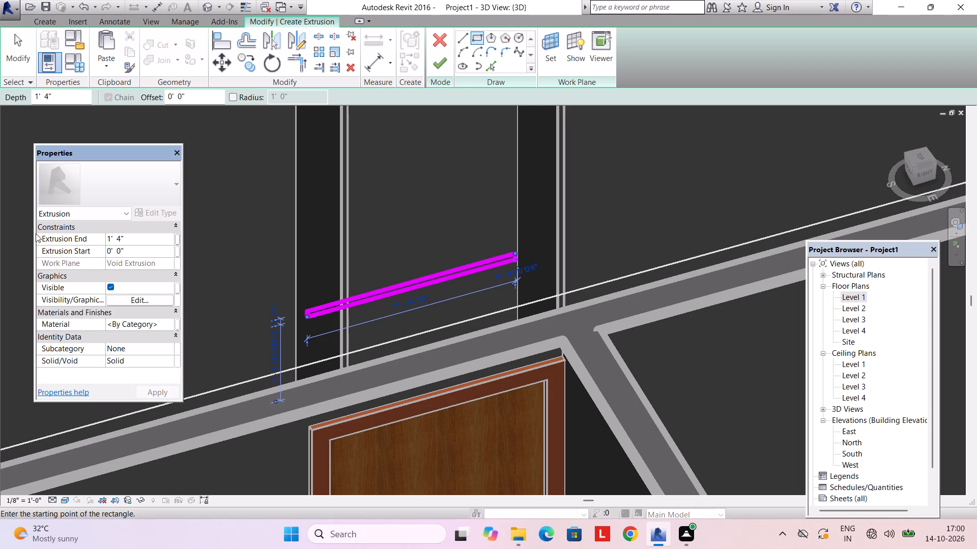
click(440, 64)
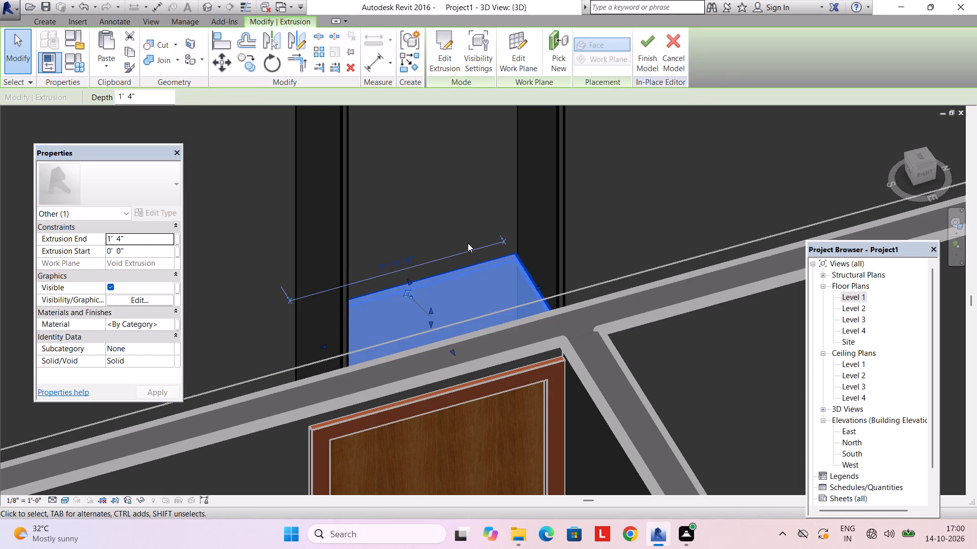
key(Escape)
key(Escape)
Examine the shelf inside the hollowed block from several angles.
shift+middle_drag(475, 347, 508, 374)
scroll(421, 311, down, 7)
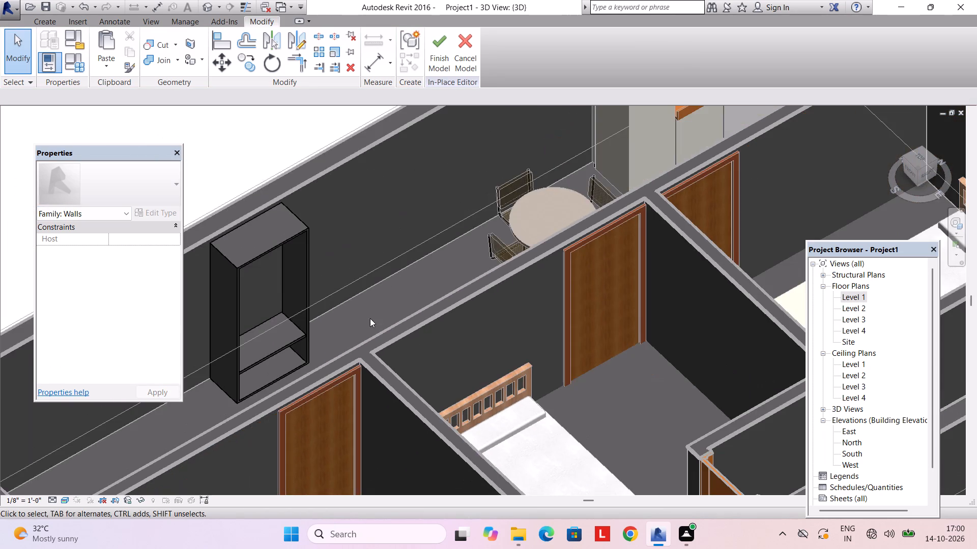
middle_drag(367, 319, 370, 311)
middle_drag(337, 326, 389, 269)
middle_drag(313, 303, 297, 287)
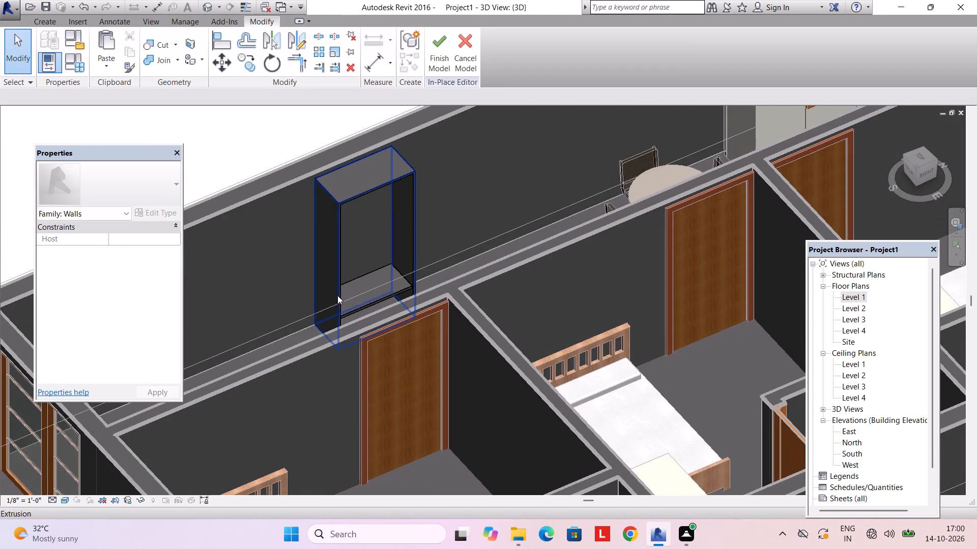
scroll(360, 300, up, 5)
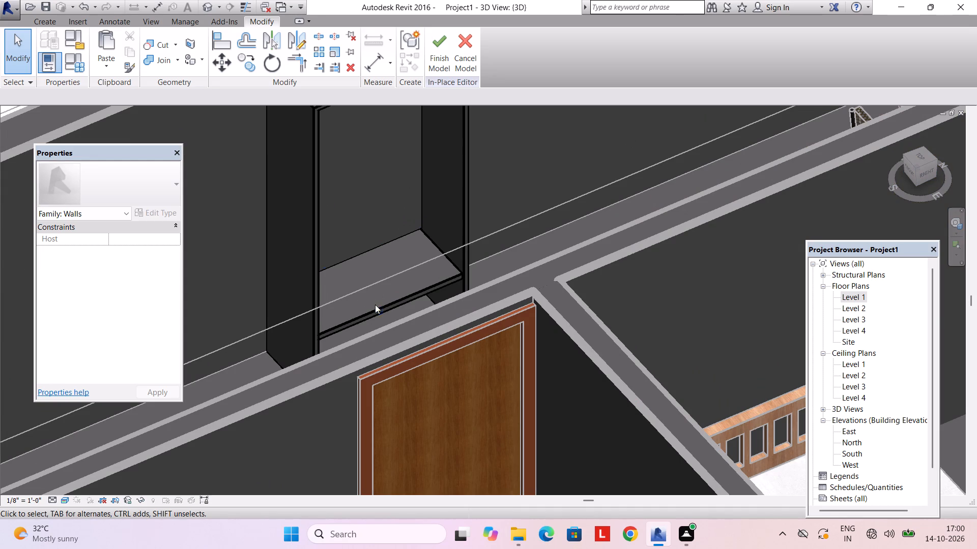
middle_drag(375, 304, 351, 259)
scroll(353, 256, down, 3)
middle_drag(384, 235, 364, 247)
middle_drag(398, 165, 372, 236)
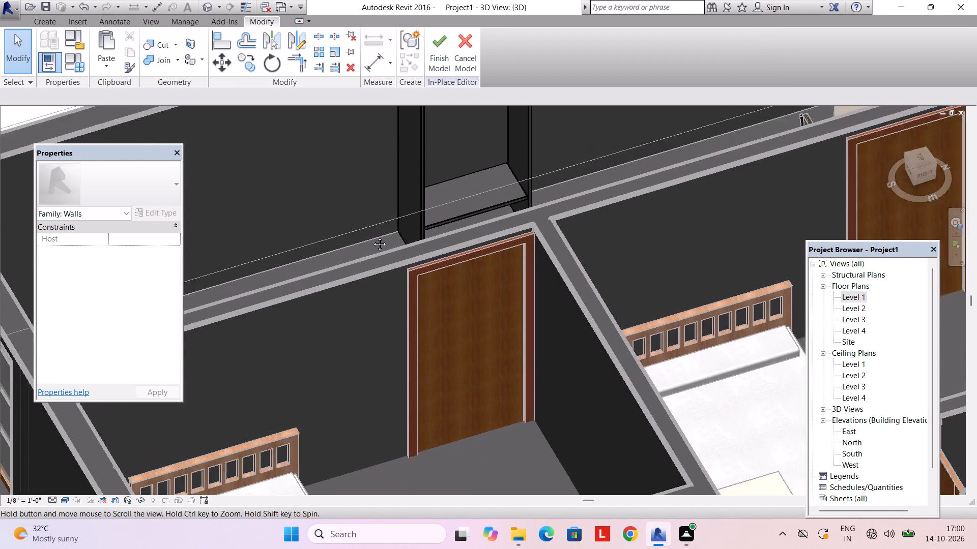
middle_drag(372, 236, 340, 316)
middle_drag(398, 273, 343, 282)
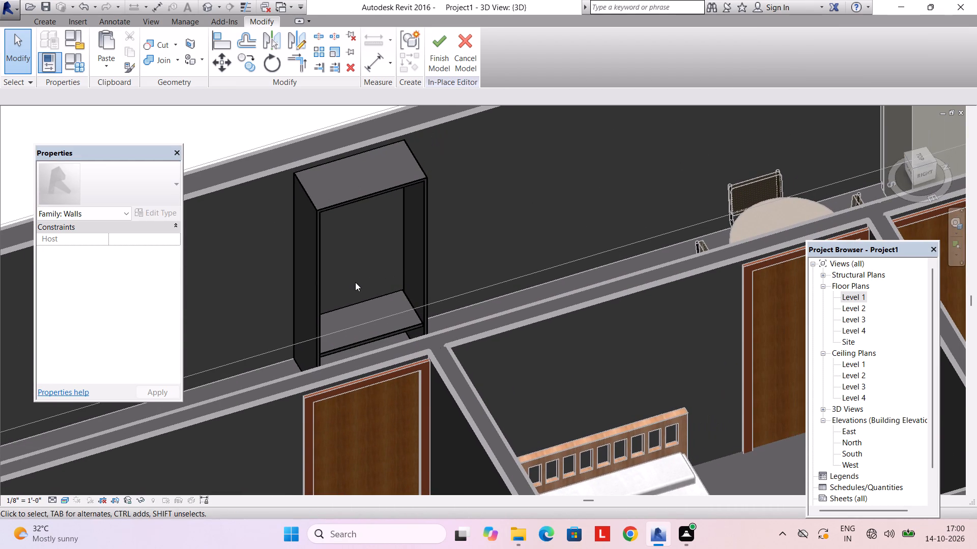
Set the hollowed block's front face as the work plane and start a new solid extrusion.
click(43, 15)
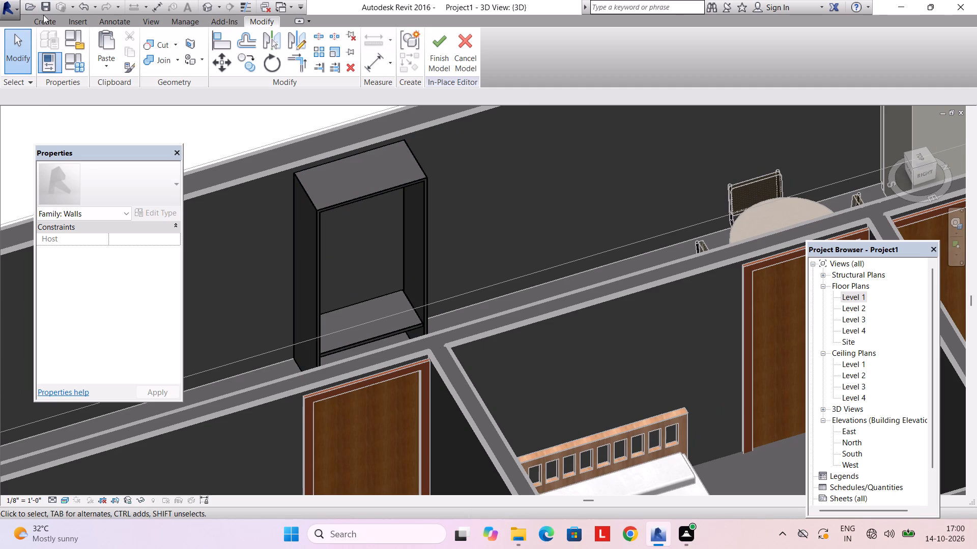
click(49, 25)
click(750, 44)
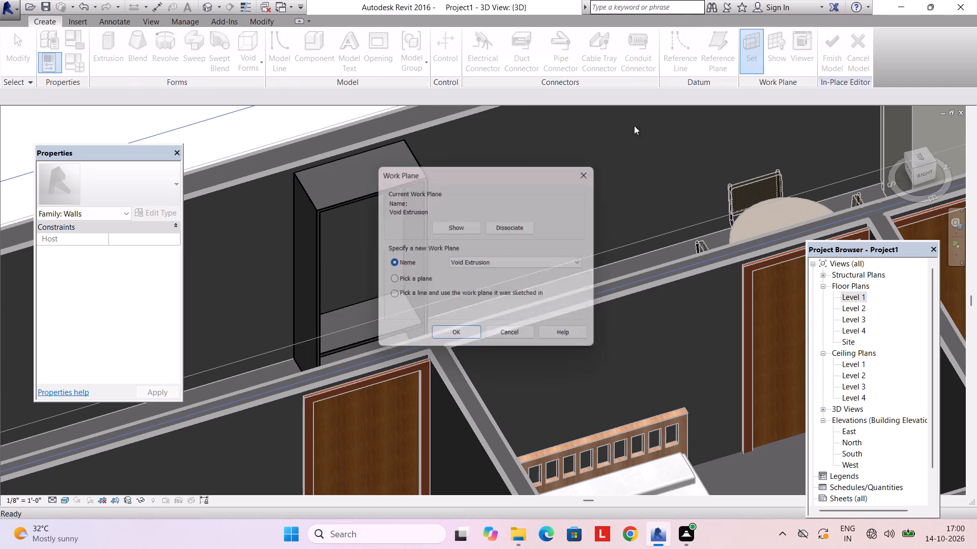
click(404, 281)
click(449, 333)
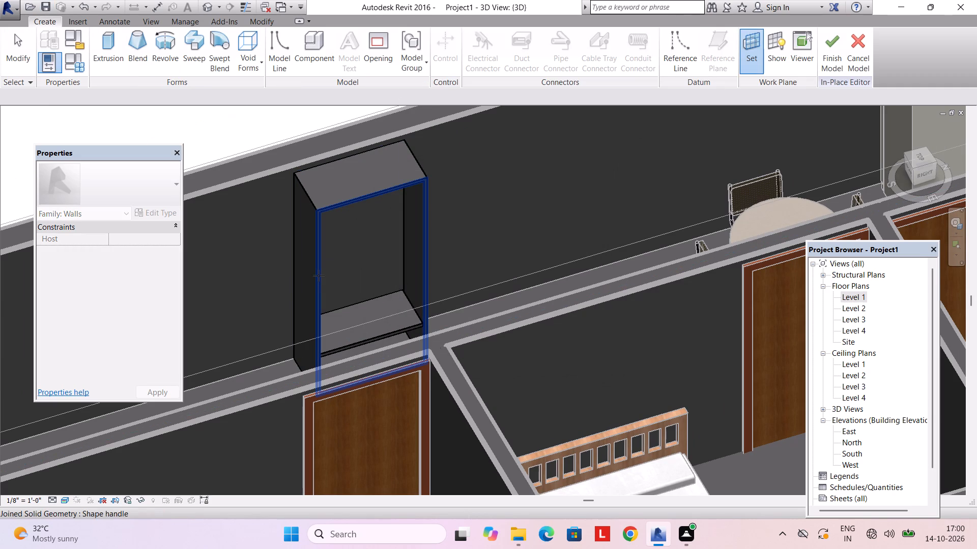
click(319, 276)
click(101, 51)
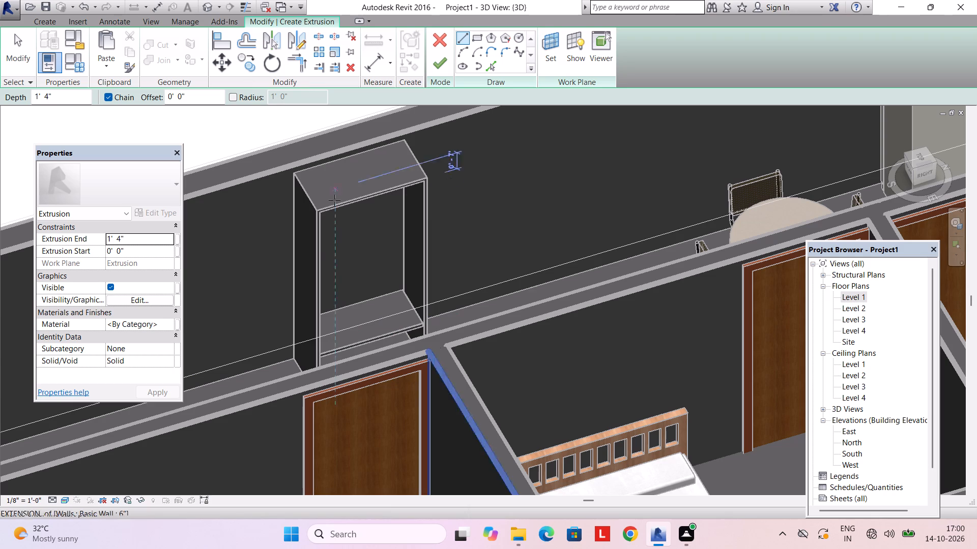
Sketch a stepped line chain rising from the shelf's front corner along the recess side, with four short inward steps.
click(322, 353)
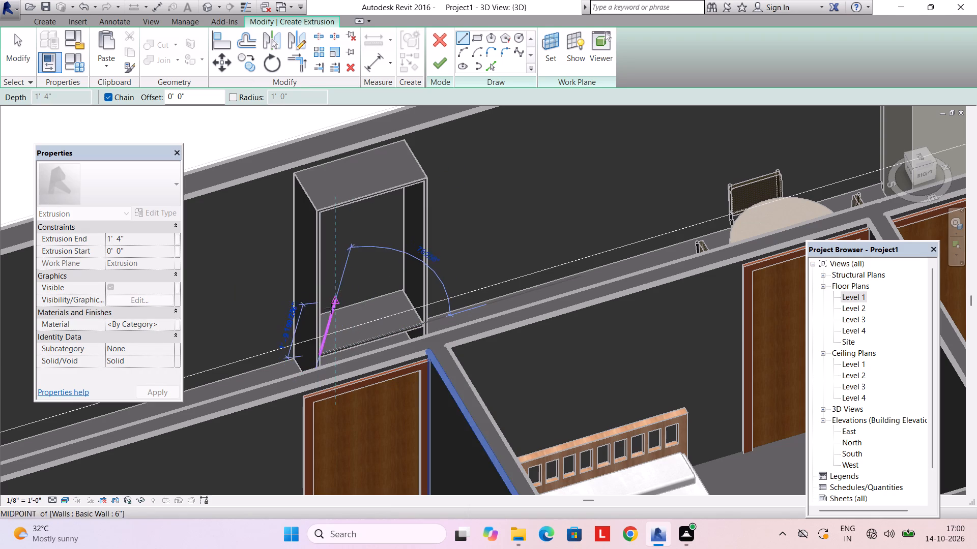
scroll(322, 308, up, 4)
click(319, 300)
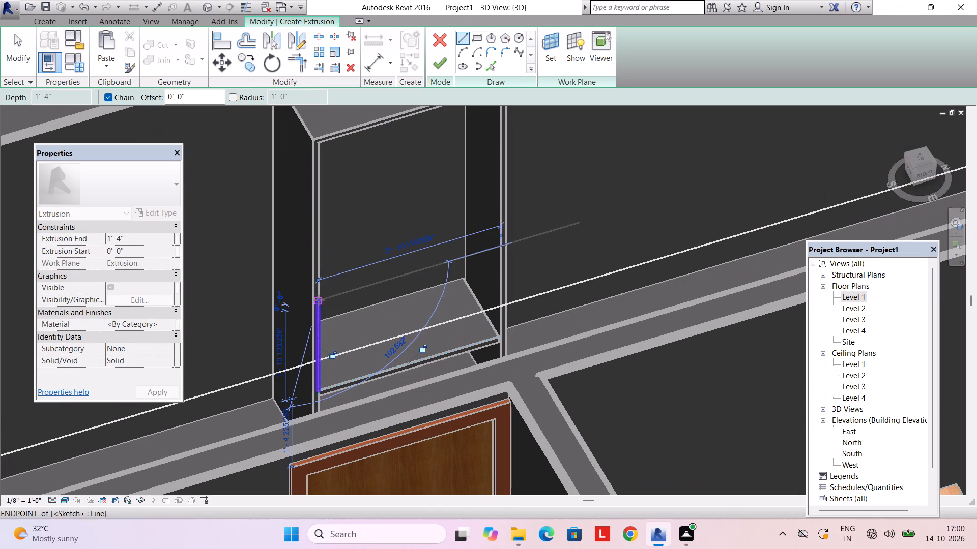
click(338, 298)
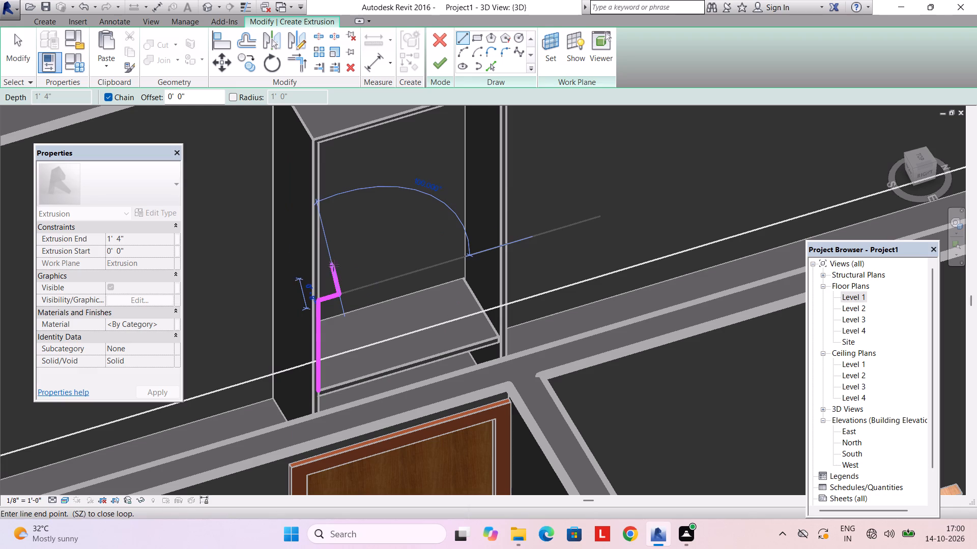
click(338, 261)
click(357, 253)
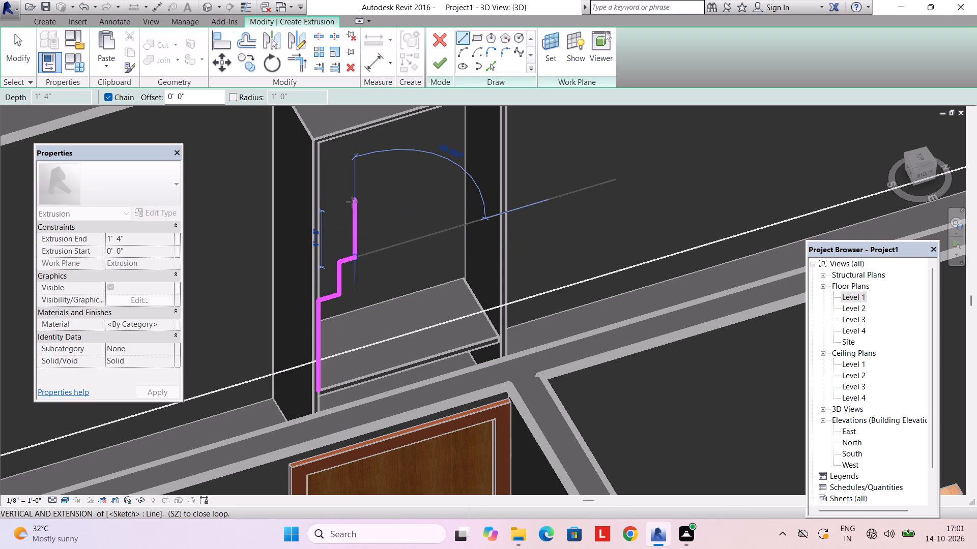
click(352, 213)
click(372, 206)
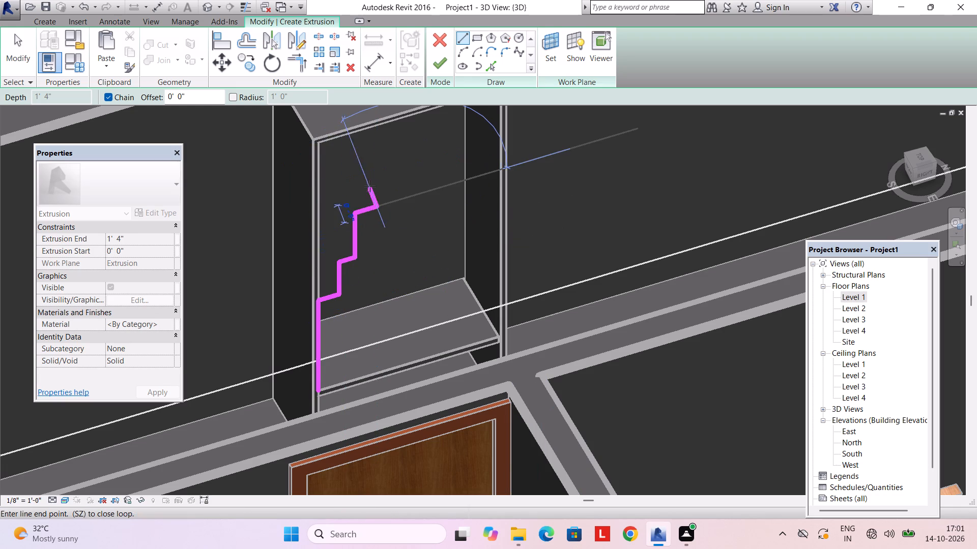
click(375, 161)
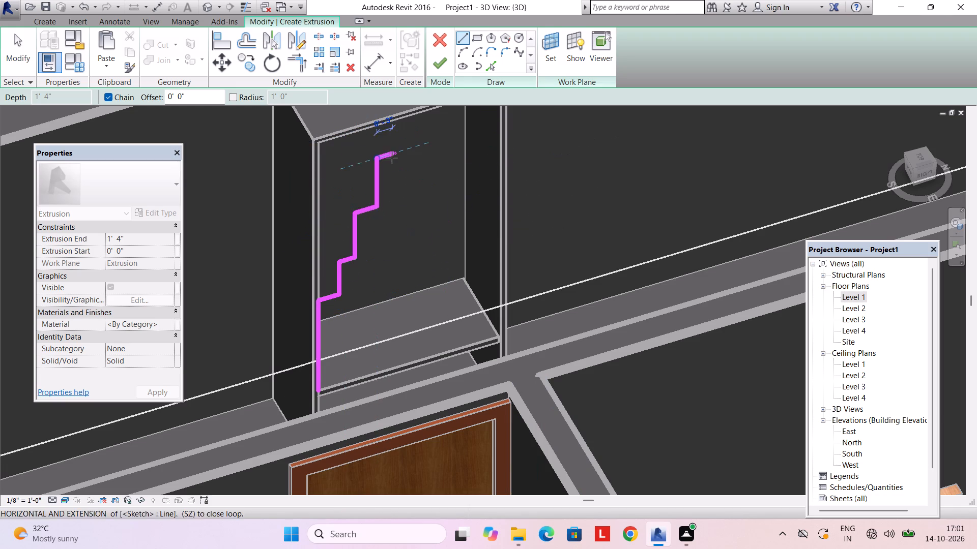
click(395, 157)
Continue the stepped chain up to the recess's top edge, along it briefly, and back down about 9", ending the line there.
scroll(393, 129, down, 3)
middle_drag(393, 129, 385, 141)
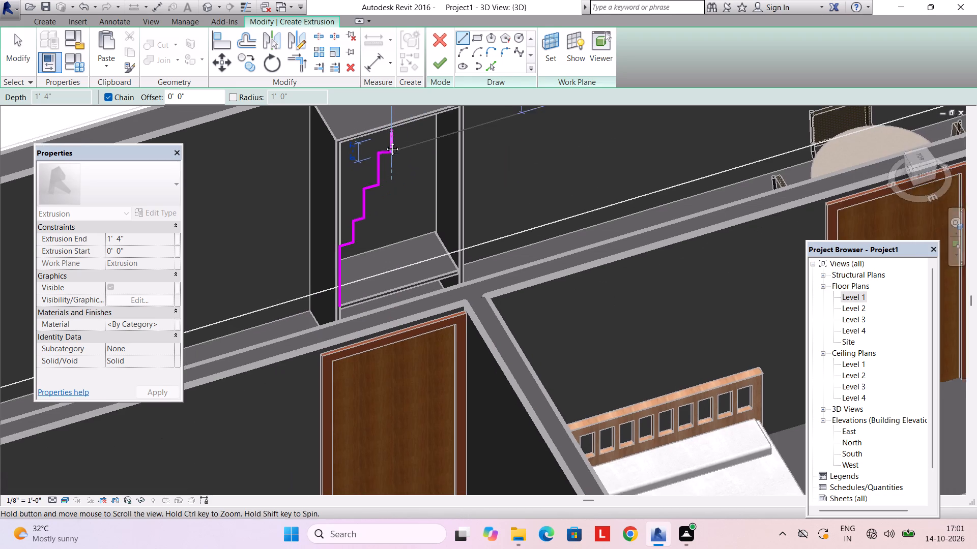
middle_drag(385, 141, 365, 151)
middle_drag(481, 117, 372, 263)
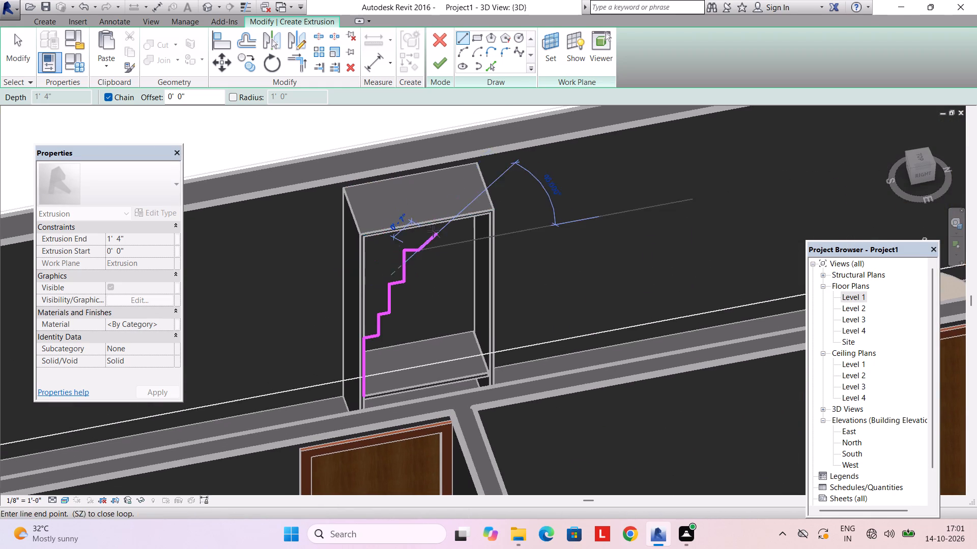
scroll(433, 231, up, 6)
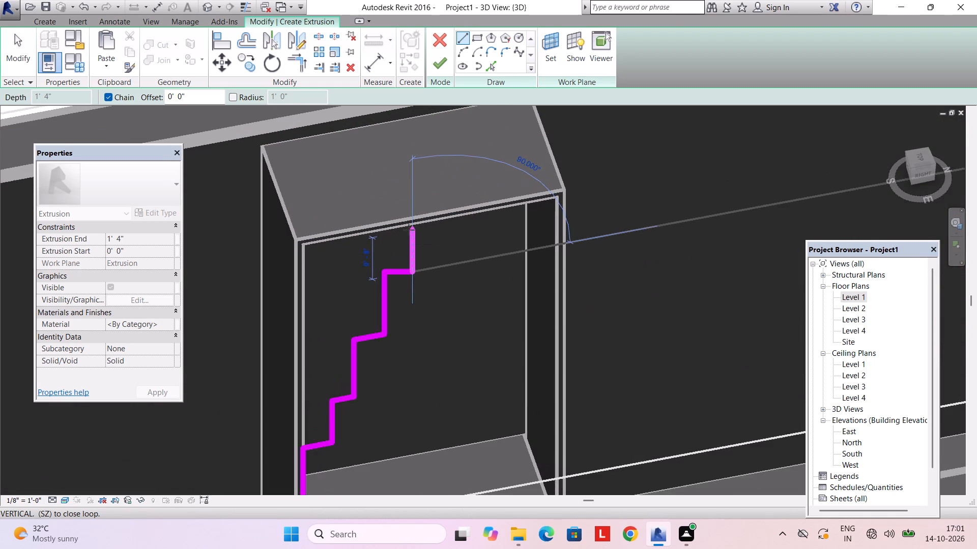
click(413, 226)
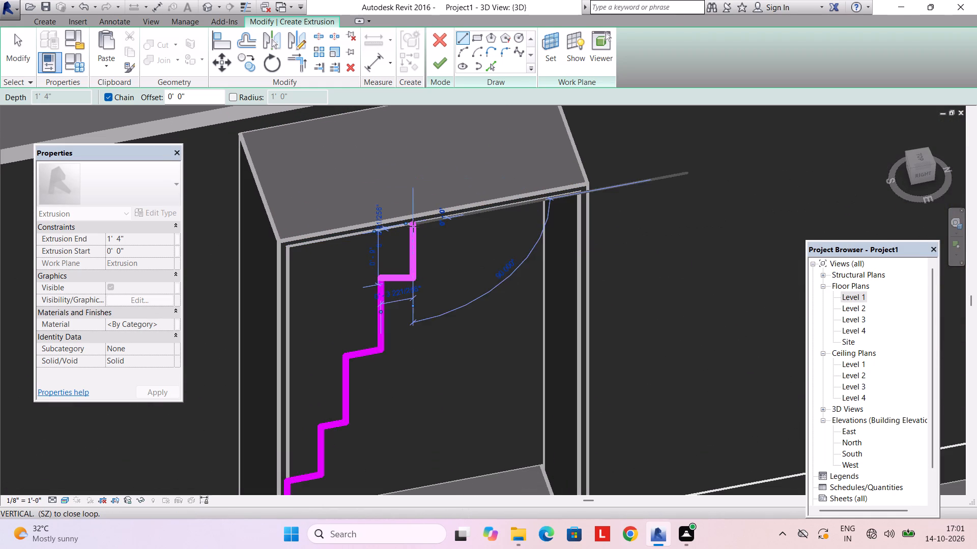
click(427, 223)
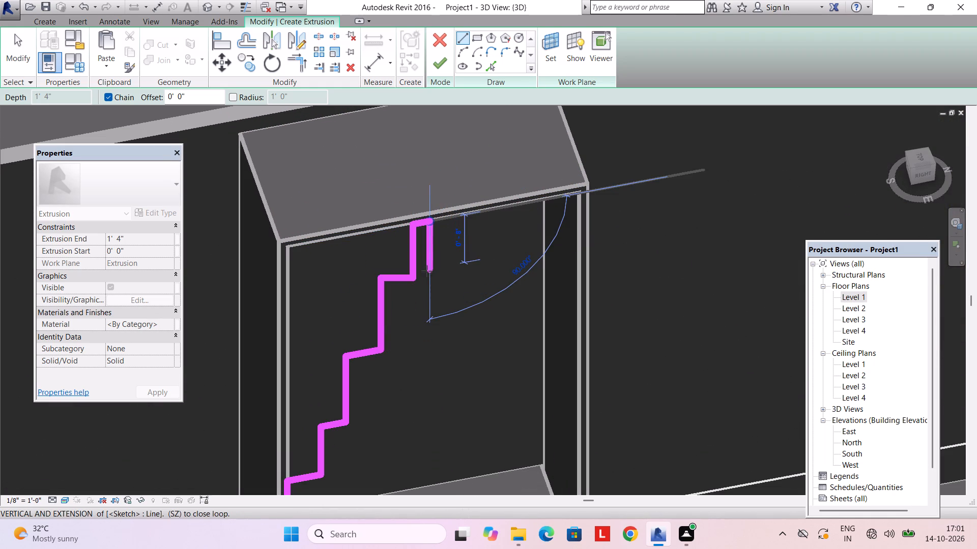
click(427, 274)
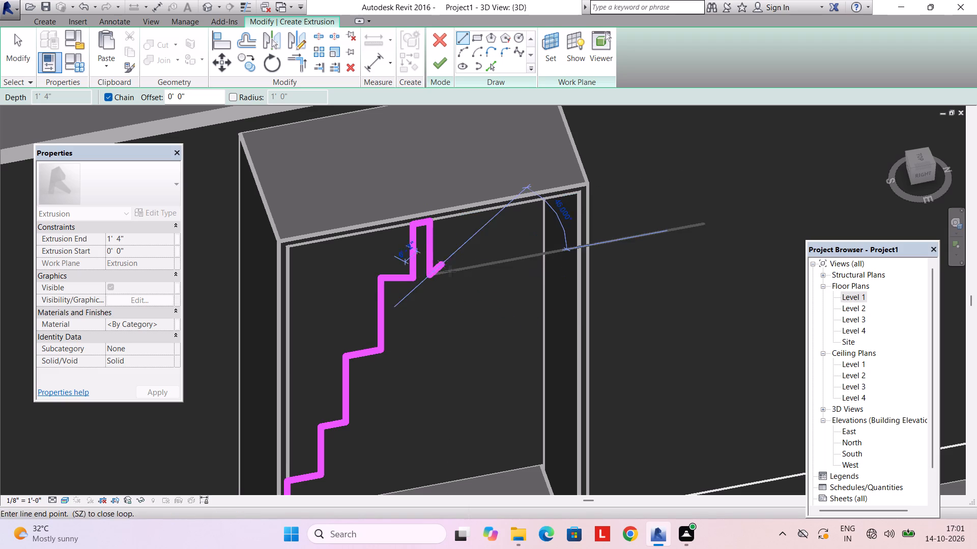
key(Escape)
shift+middle_drag(413, 365, 439, 360)
scroll(407, 361, down, 8)
middle_drag(378, 379, 474, 303)
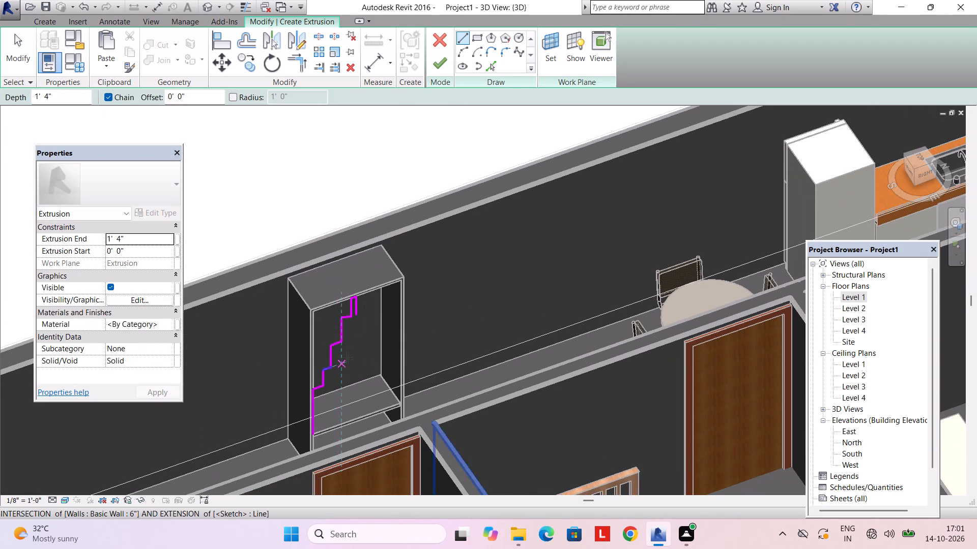
scroll(348, 355, up, 3)
key(Escape)
key(Escape)
Select the short downward line at the upper end of the stepped profile.
click(363, 288)
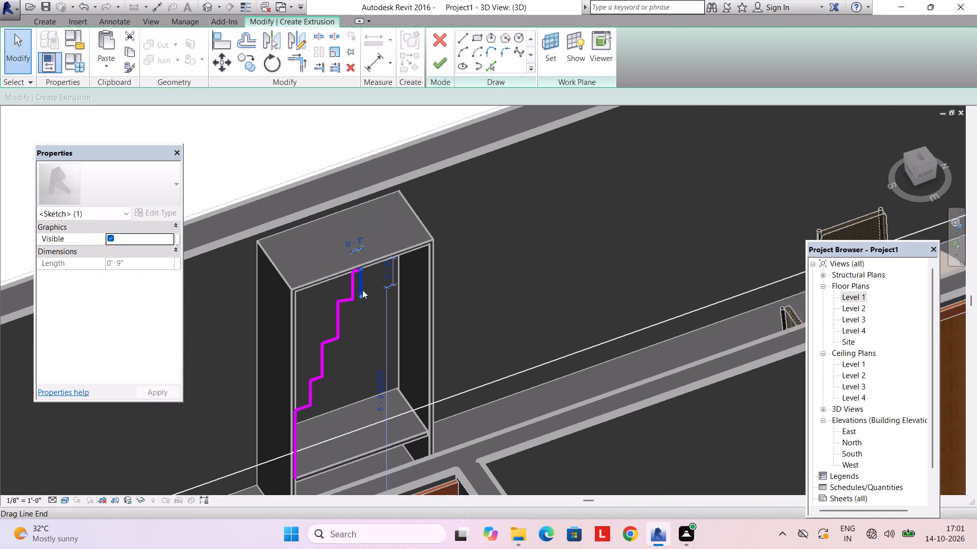
Delete the selected short downward line at the upper end of the stepped profile.
key(Delete)
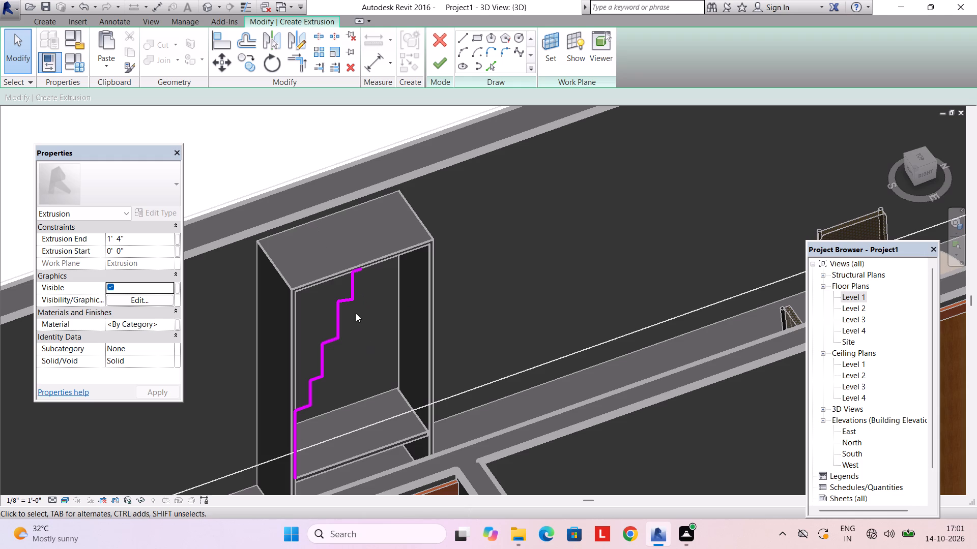
Mirror a copy of the nine connected stepped lines about an axis drawn down from the free end of the short top line.
scroll(357, 271, up, 2)
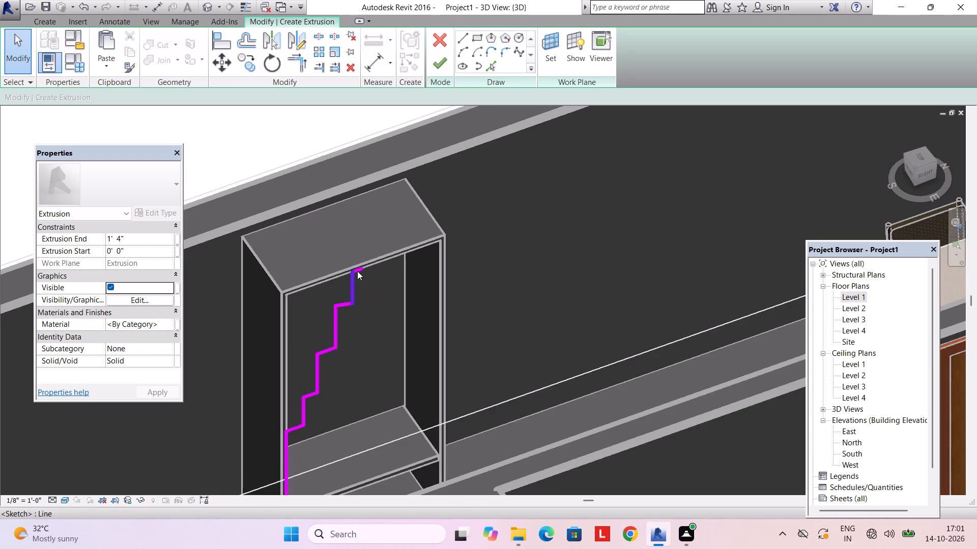
click(357, 271)
key(Escape)
key(Escape)
click(358, 269)
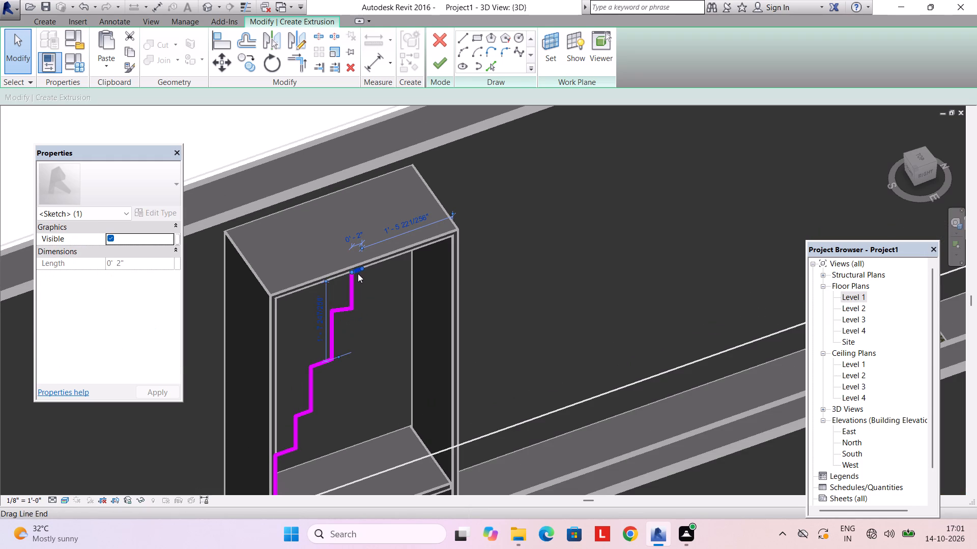
scroll(360, 289, up, 3)
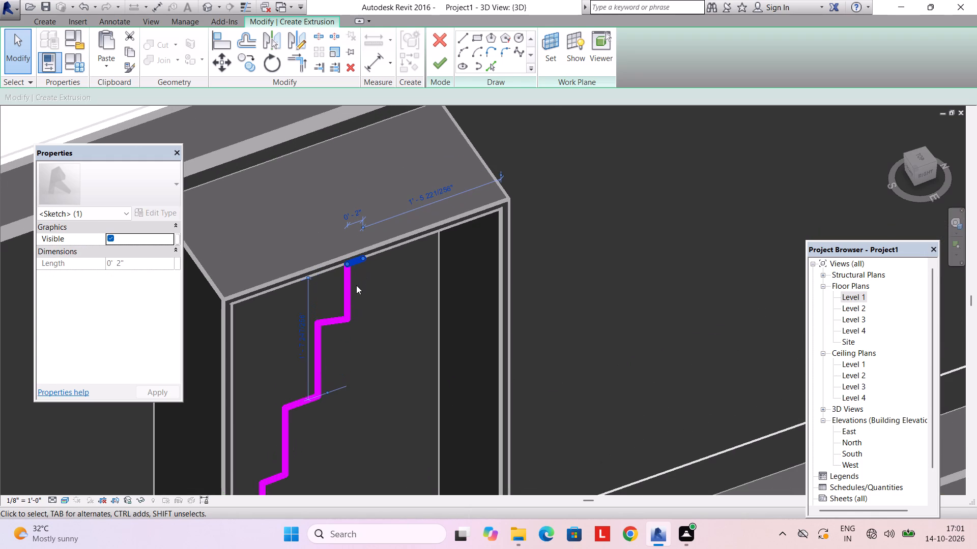
key(Escape)
click(347, 290)
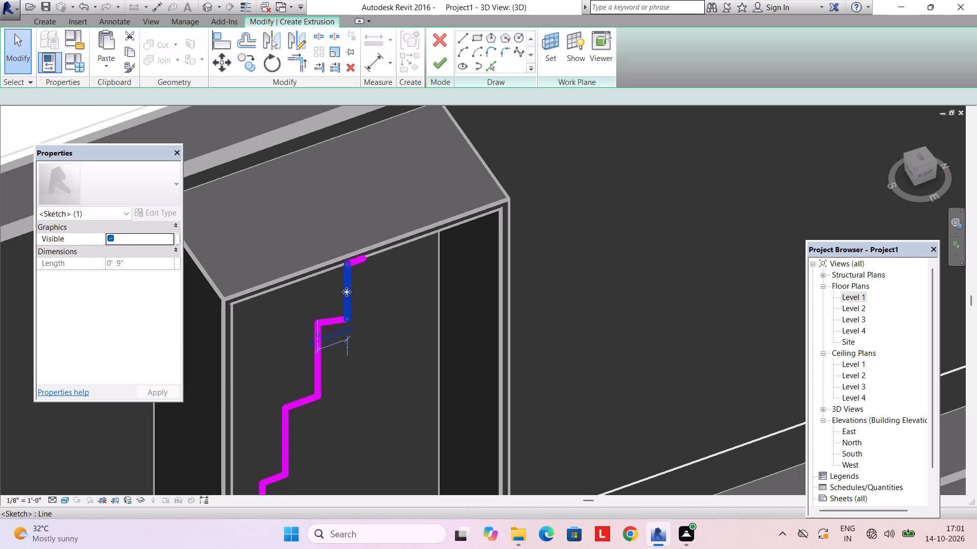
scroll(328, 350, down, 3)
middle_drag(328, 351, 326, 322)
ctrl+click(321, 329)
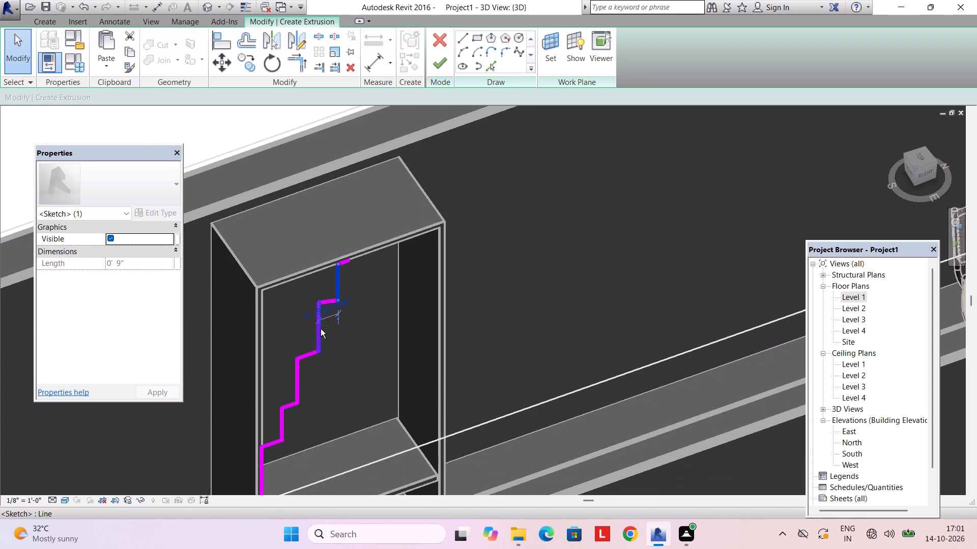
ctrl+click(329, 307)
ctrl+click(307, 356)
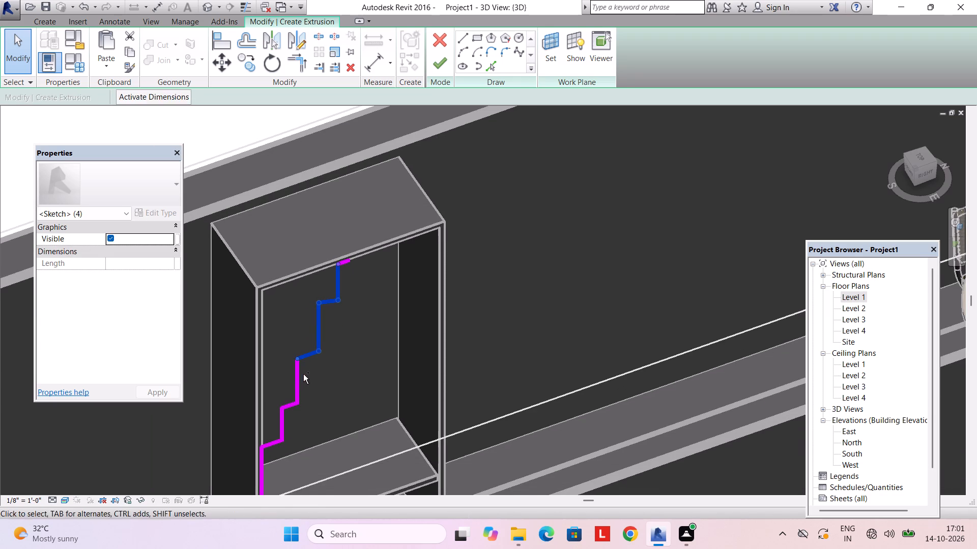
ctrl+click(301, 377)
ctrl+click(285, 408)
ctrl+click(282, 422)
ctrl+click(267, 448)
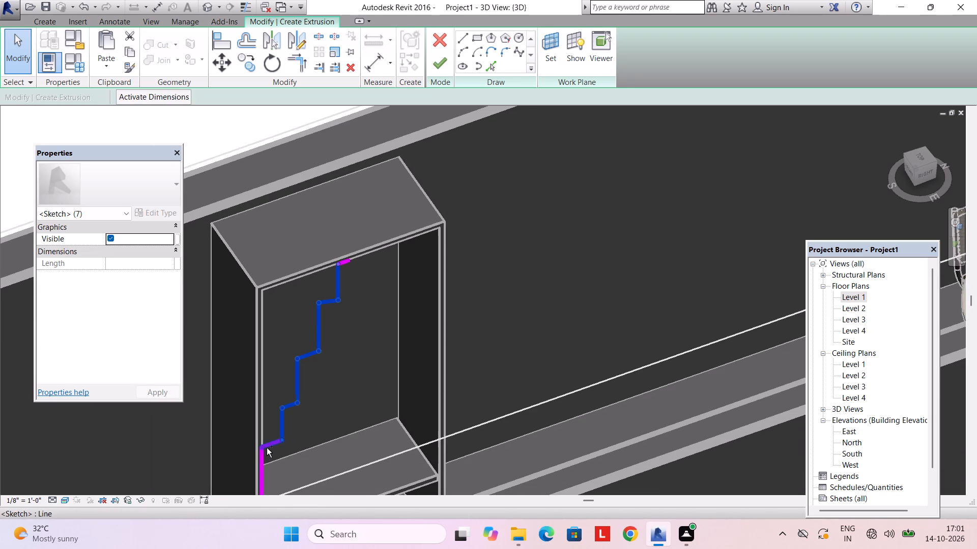
ctrl+click(266, 457)
scroll(280, 433, down, 2)
middle_drag(290, 438, 276, 396)
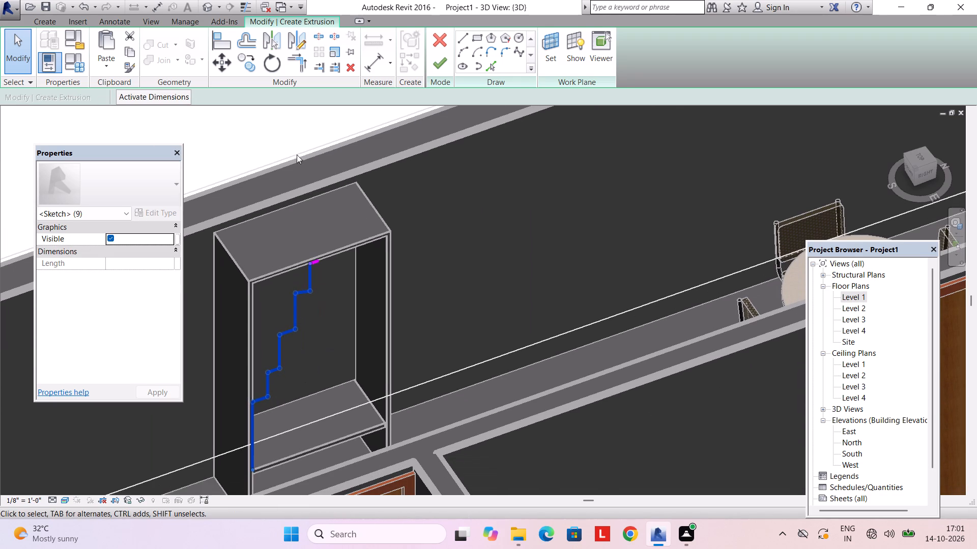
click(288, 41)
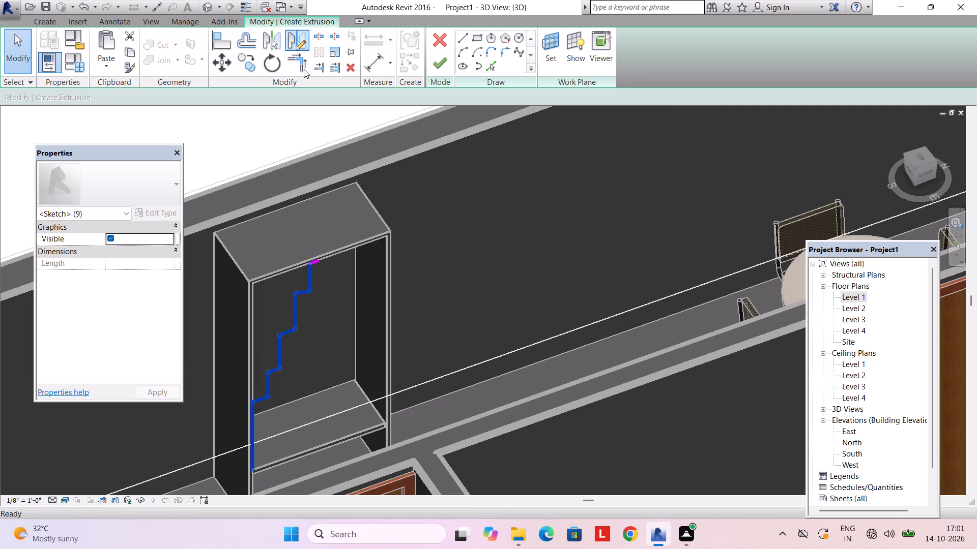
click(320, 262)
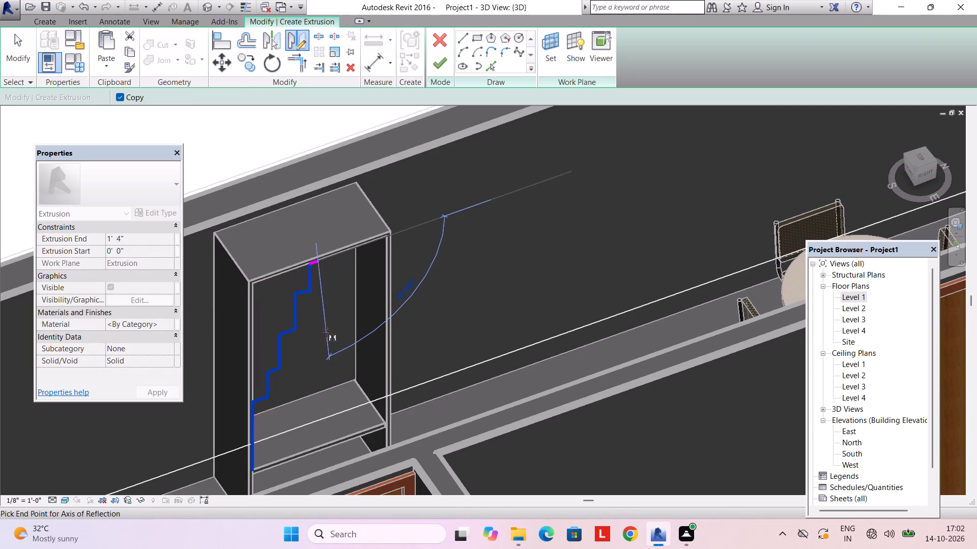
click(323, 365)
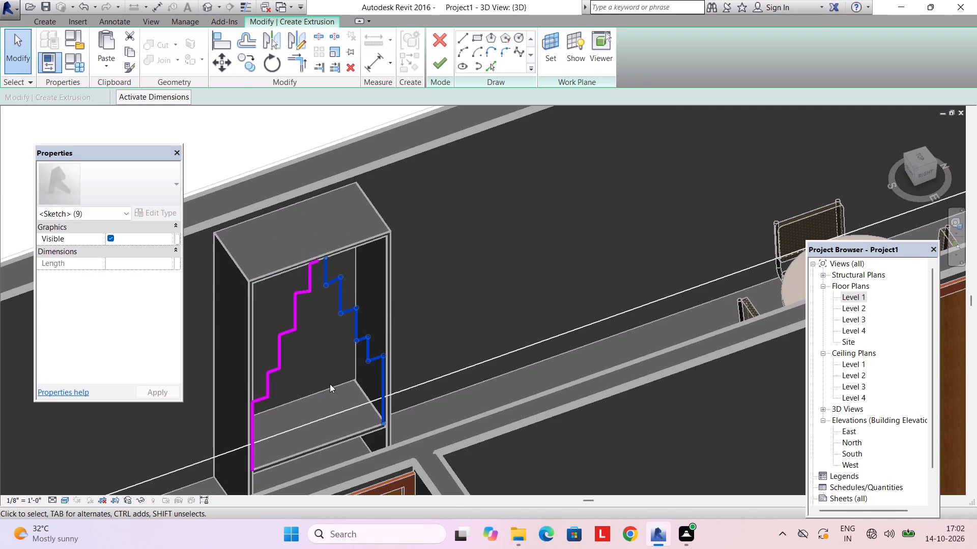
key(Escape)
Select all nine mirrored stepped lines and nudge them three increments toward the short top line to meet its end.
scroll(328, 277, up, 4)
click(324, 267)
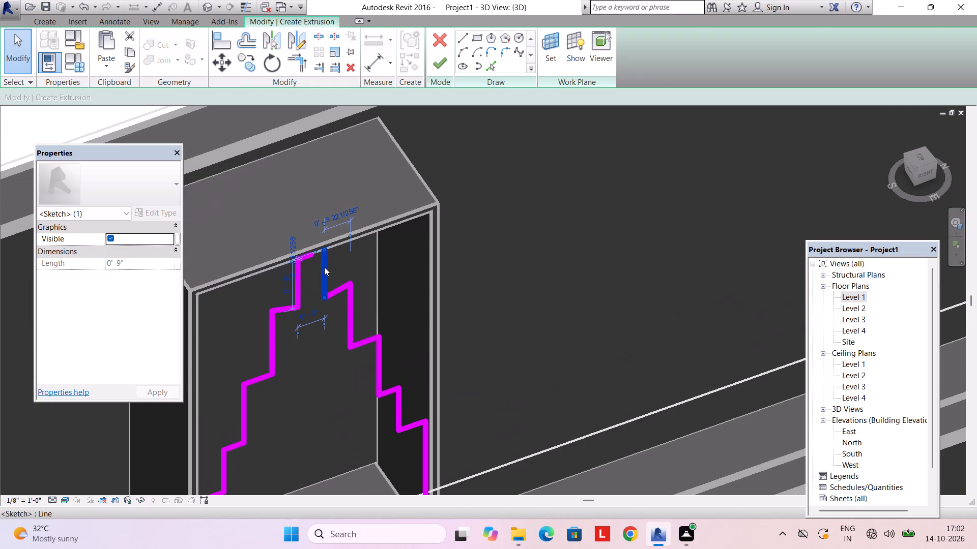
ctrl+click(337, 294)
ctrl+click(348, 308)
ctrl+click(360, 342)
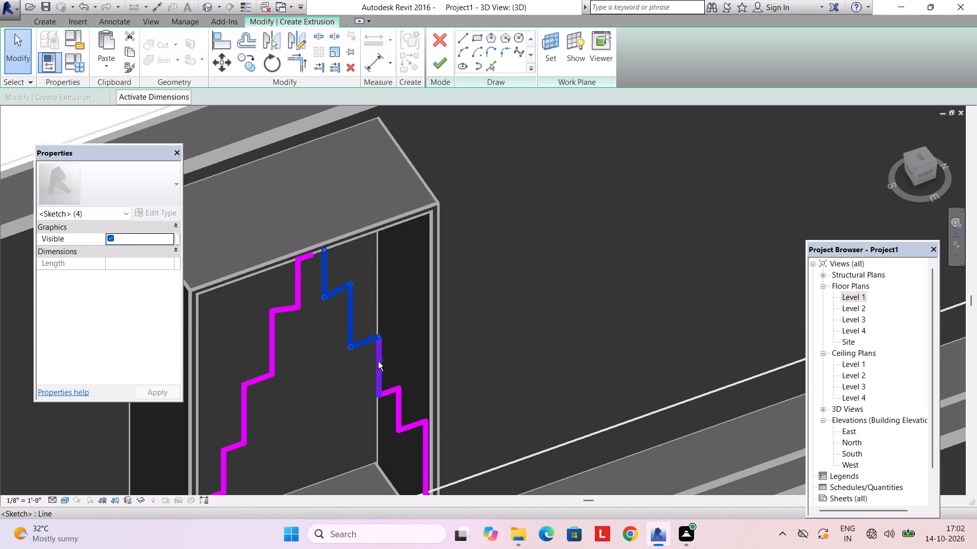
ctrl+click(378, 363)
ctrl+click(392, 394)
ctrl+click(397, 404)
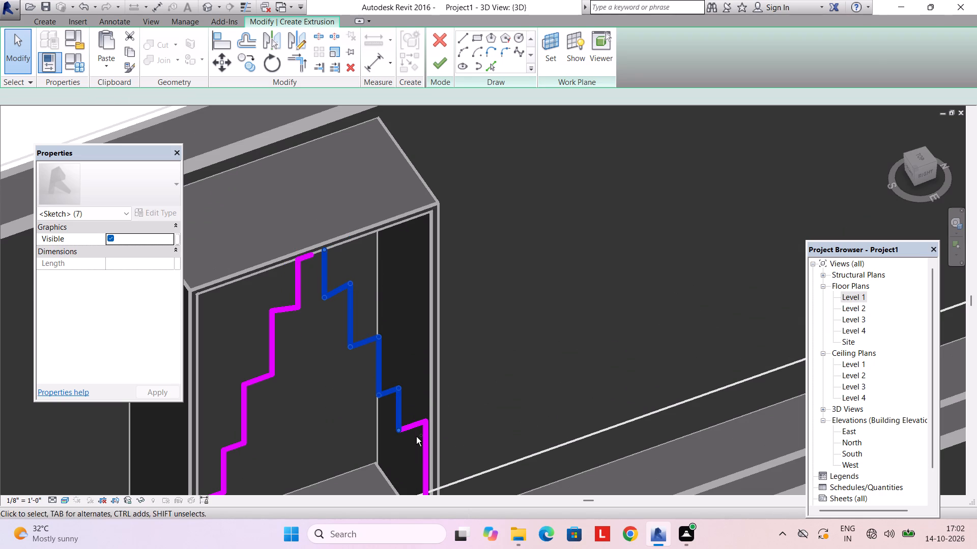
ctrl+click(415, 431)
ctrl+click(422, 442)
key(Left)
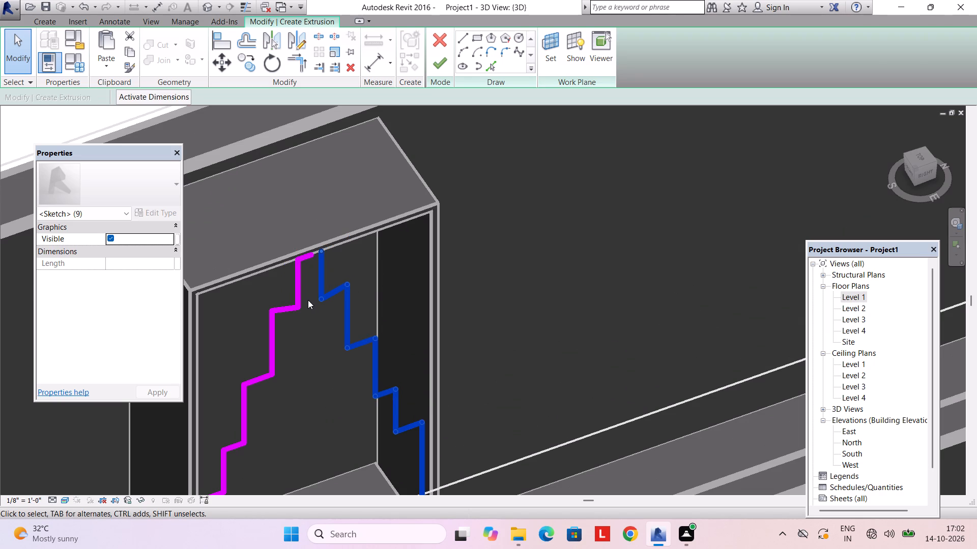
key(Left)
key(Left)
key(Escape)
Examine the joint between the short top line and the mirrored stepped chain.
scroll(308, 280, up, 5)
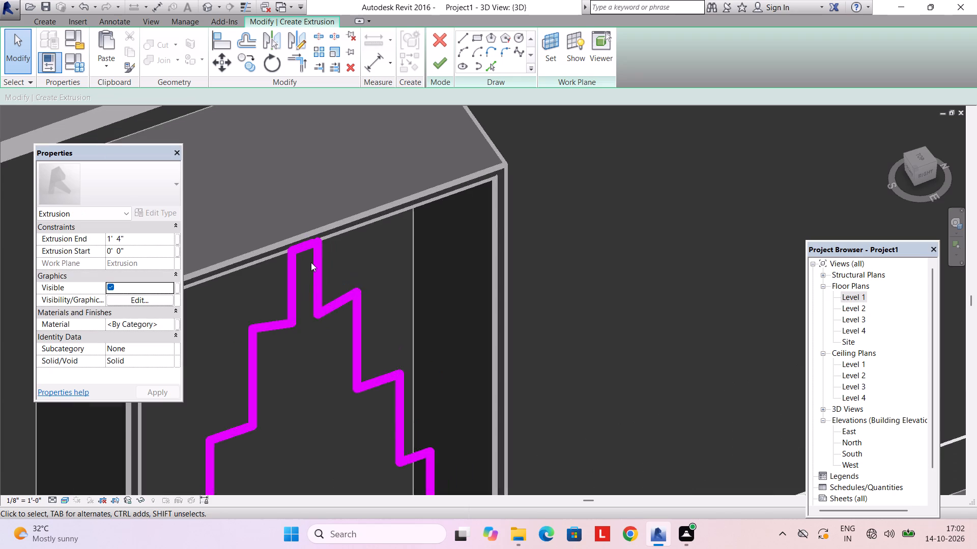
scroll(311, 262, up, 5)
shift+middle_drag(317, 241, 293, 224)
scroll(382, 220, down, 10)
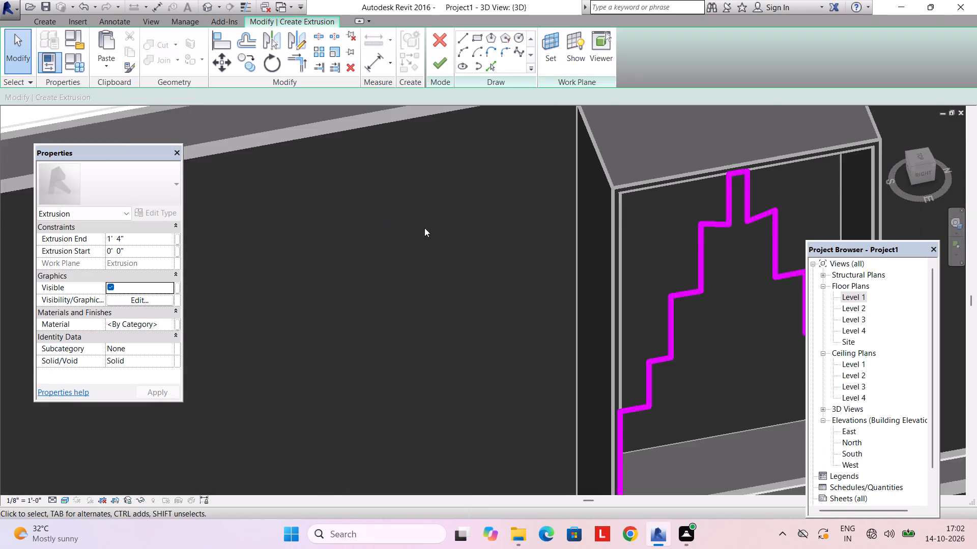
scroll(424, 228, down, 4)
scroll(560, 203, up, 14)
click(609, 177)
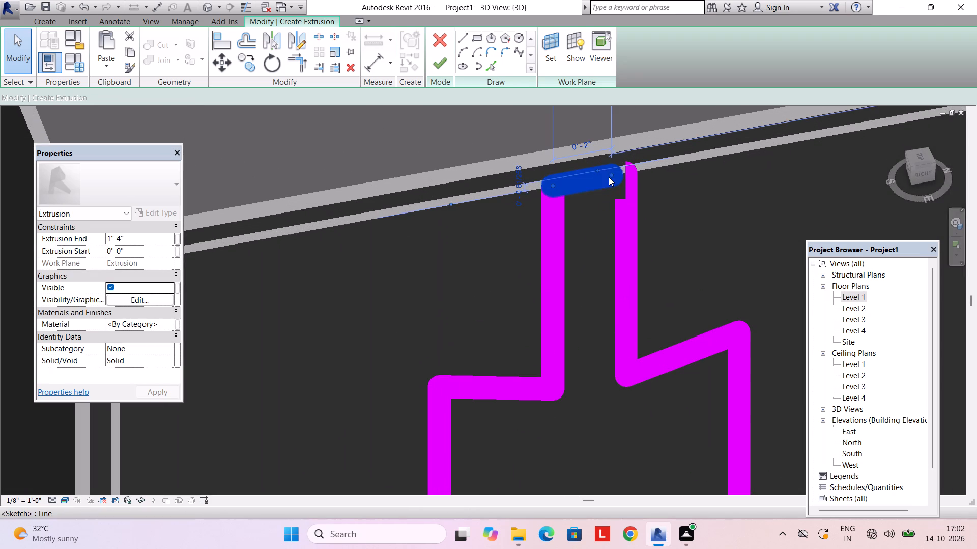
scroll(610, 179, up, 4)
scroll(618, 173, down, 9)
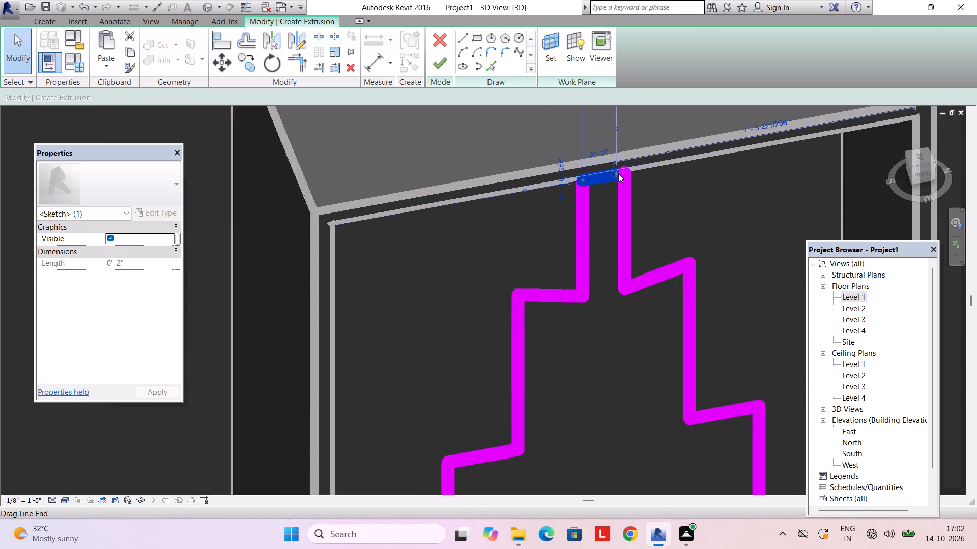
scroll(510, 120, down, 8)
Close the stepped profile with a line along the shelf's front edge, joining the lower ends of both stepped chains.
click(461, 39)
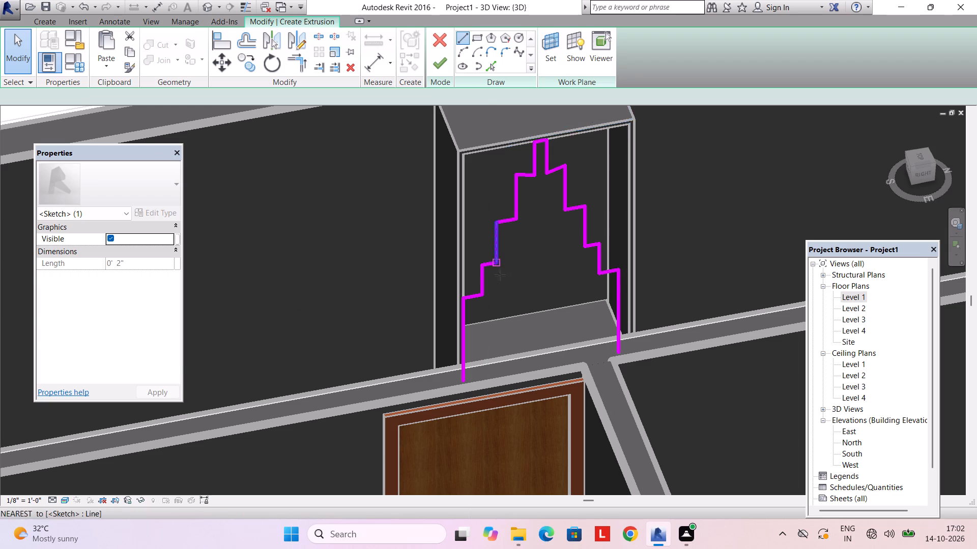
middle_drag(501, 281, 513, 296)
scroll(346, 378, up, 1)
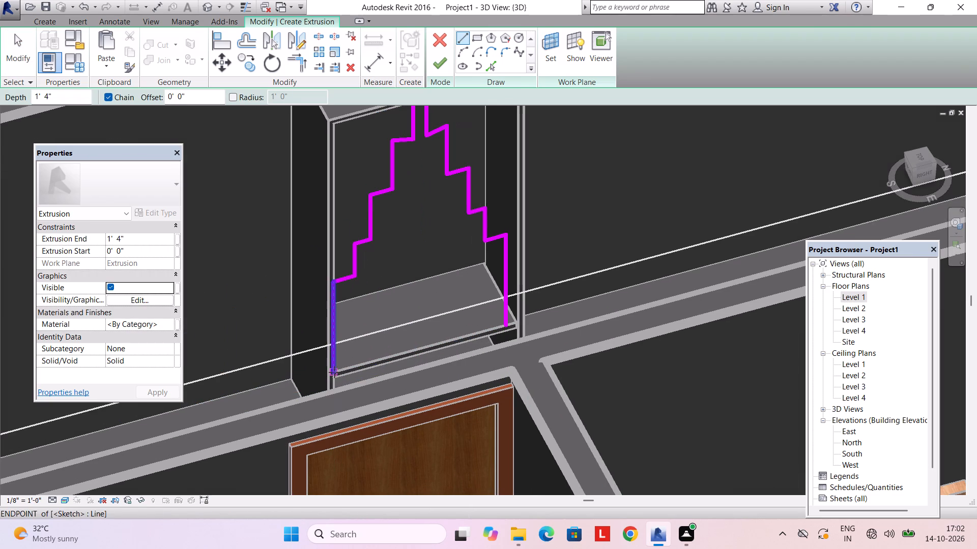
click(334, 372)
click(505, 325)
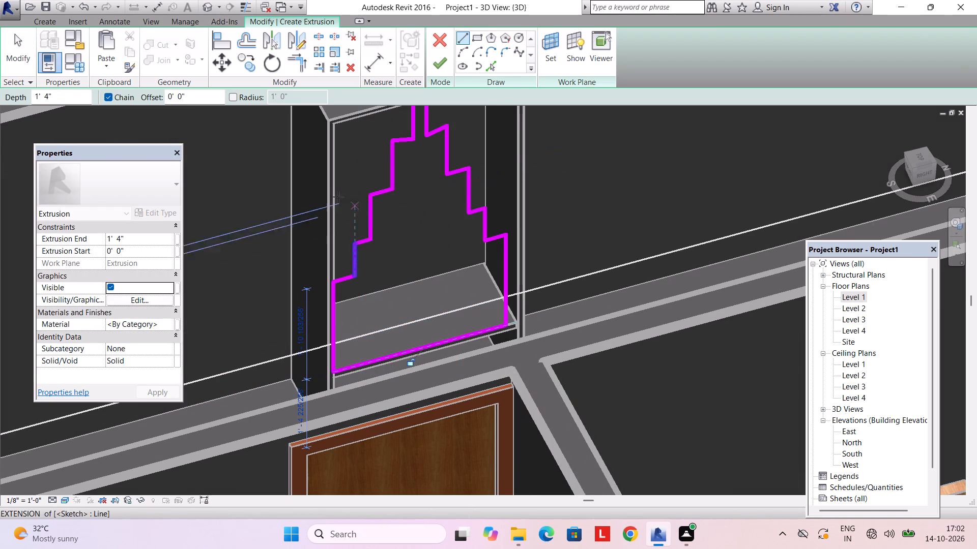
Set the extrusion end of the stepped profile to 2".
click(155, 240)
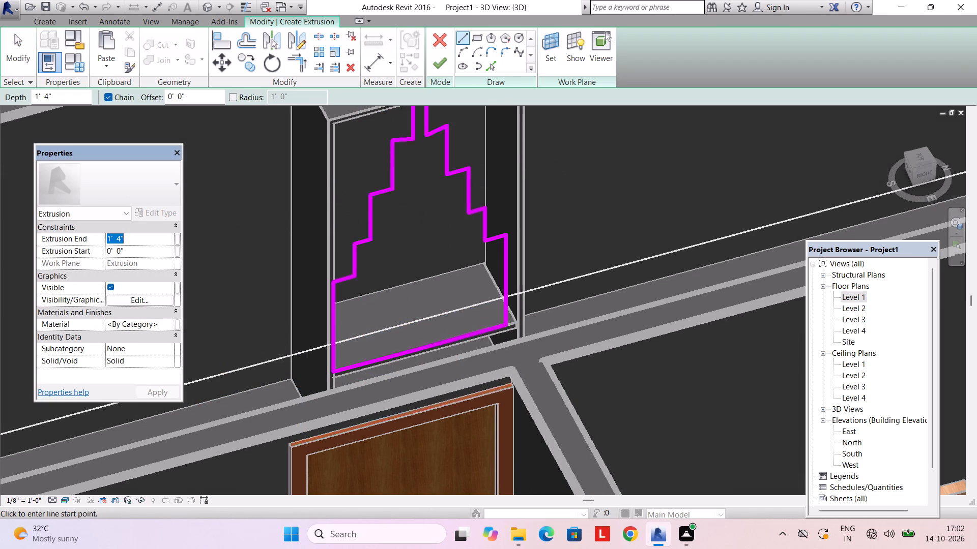
drag(148, 240, 89, 240)
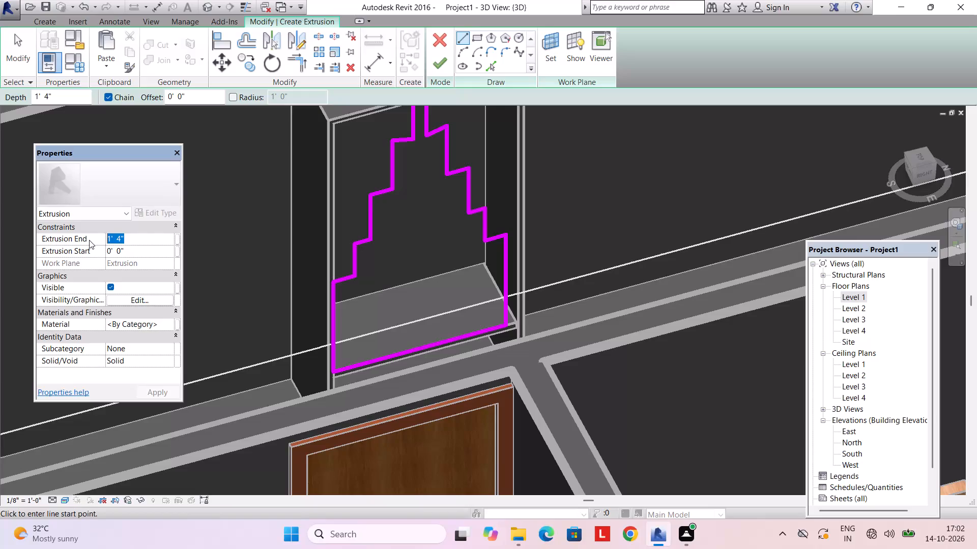
text(2")
key(Return)
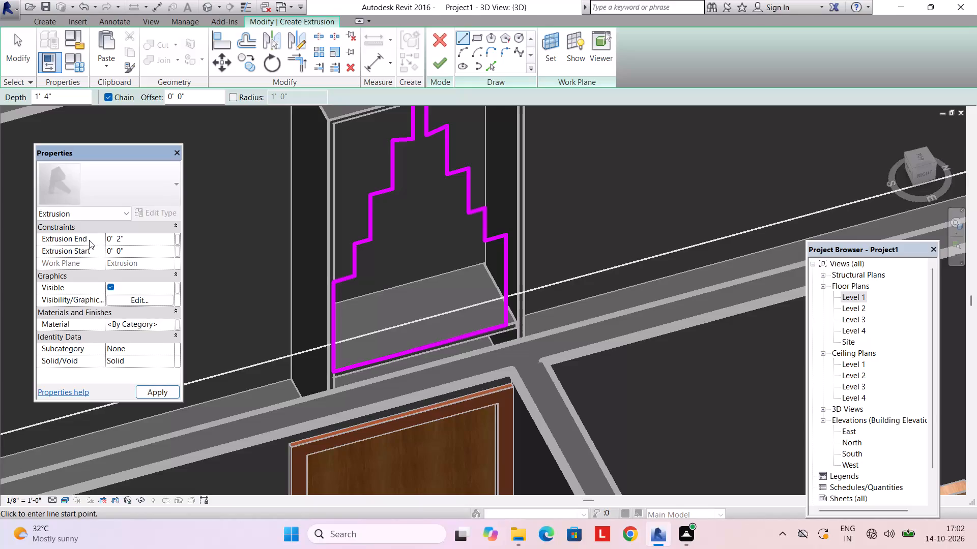
Round the outer corner of the lowest step on the original chain with a fillet arc.
click(505, 45)
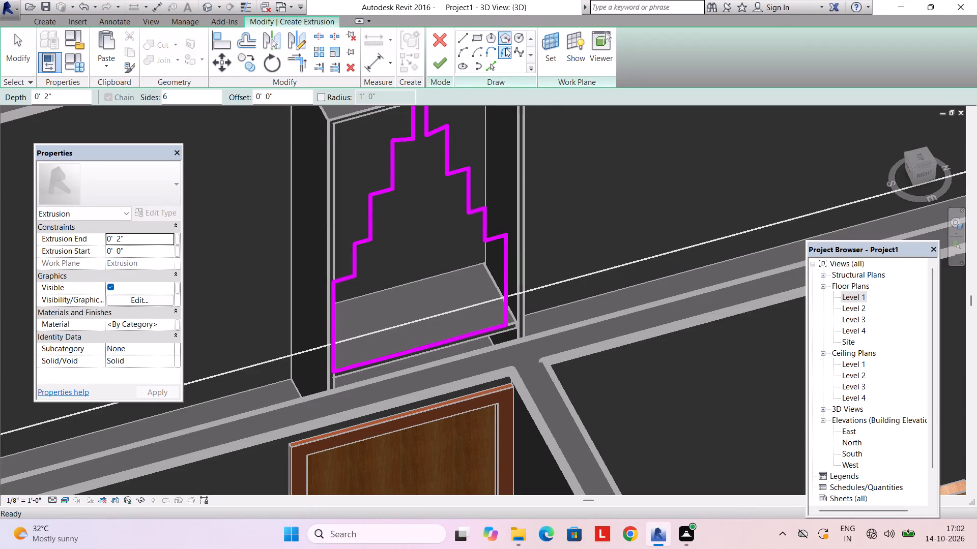
click(505, 48)
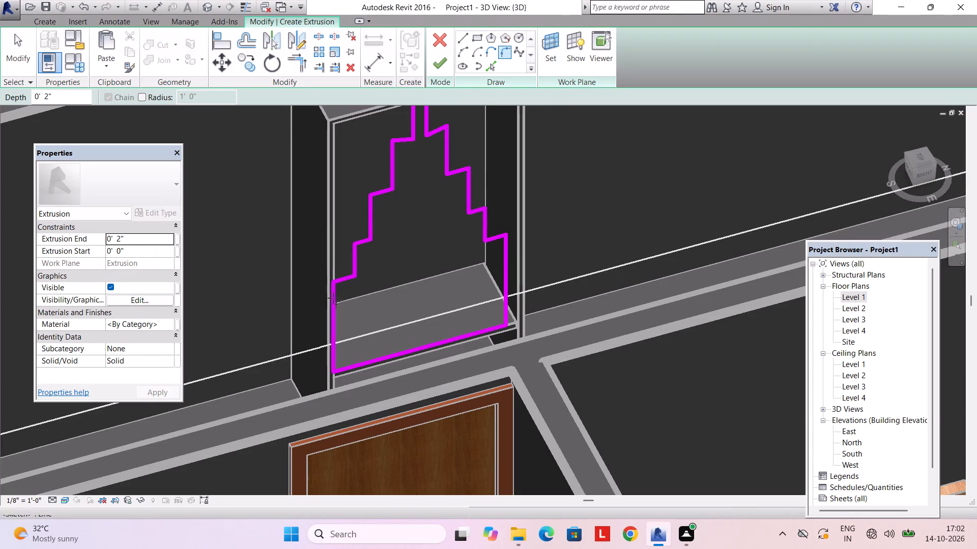
click(333, 298)
click(338, 284)
click(337, 285)
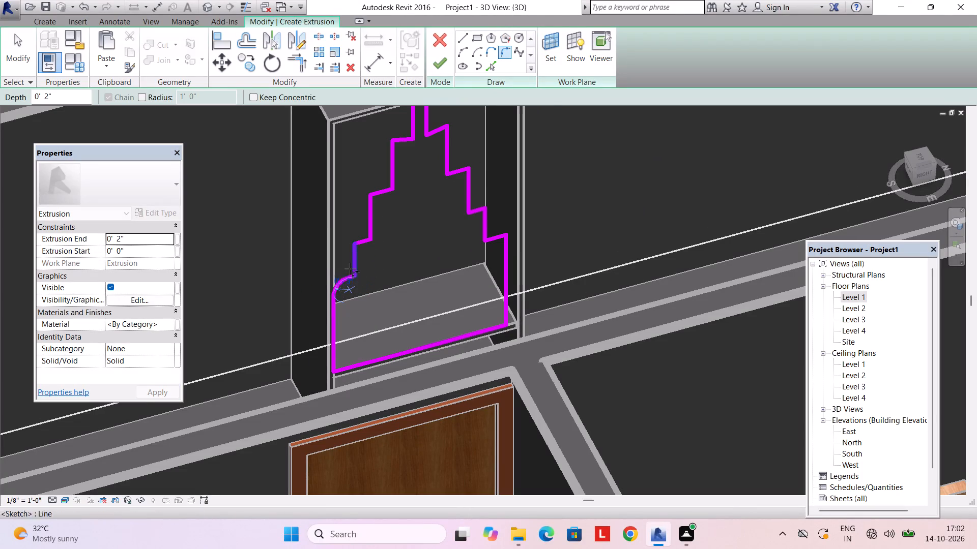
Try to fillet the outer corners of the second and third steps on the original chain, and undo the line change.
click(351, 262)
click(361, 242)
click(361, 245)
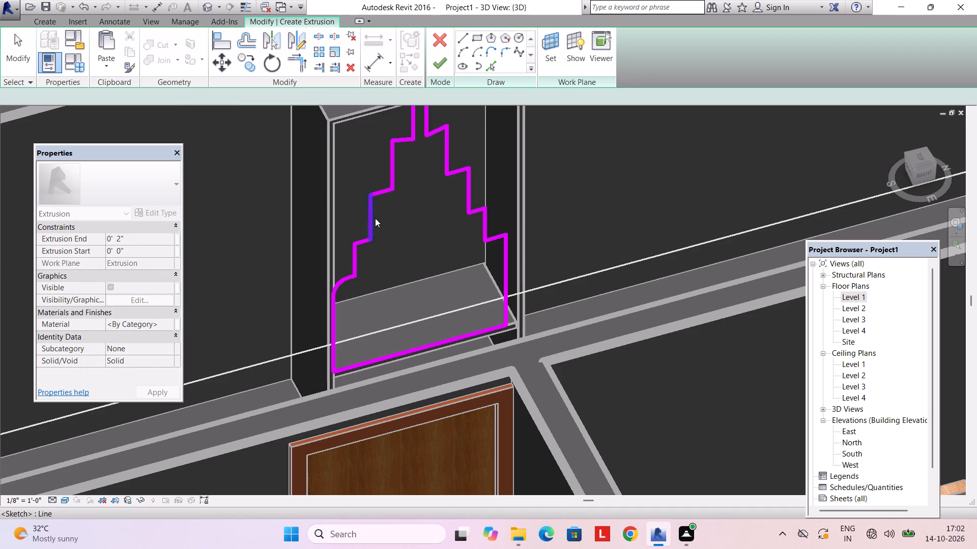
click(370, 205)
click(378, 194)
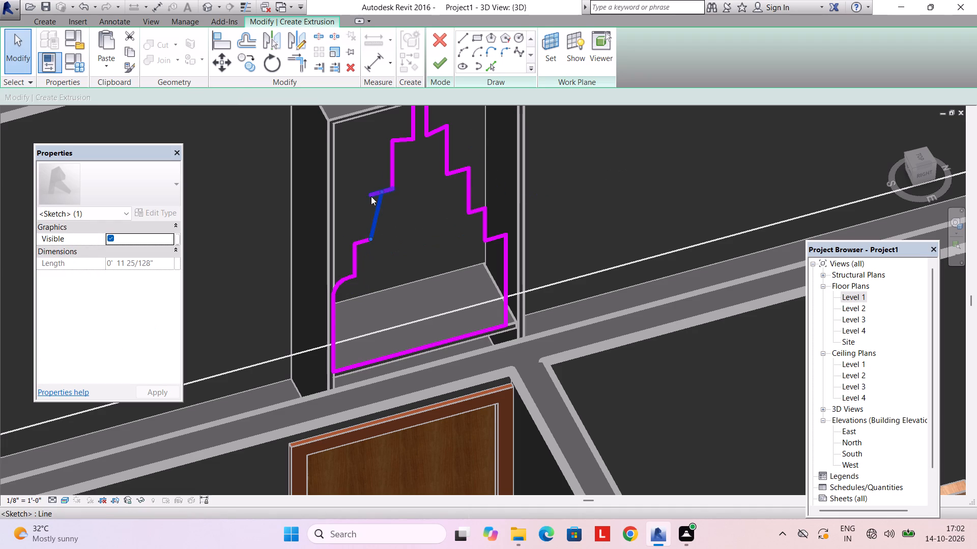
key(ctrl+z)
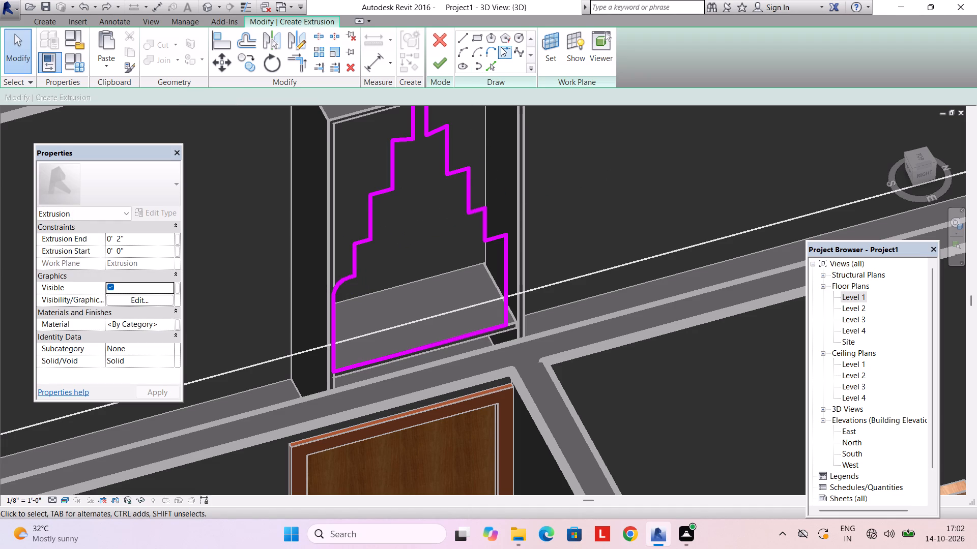
Round the outer corner of the third step from the bottom on the original chain with a fillet arc.
click(501, 47)
click(375, 213)
click(380, 191)
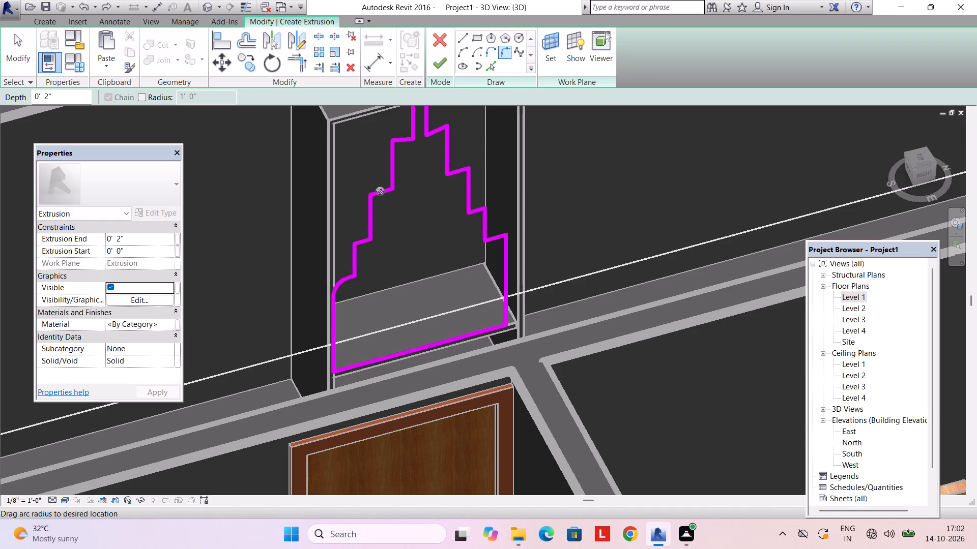
click(376, 198)
middle_drag(379, 180, 321, 255)
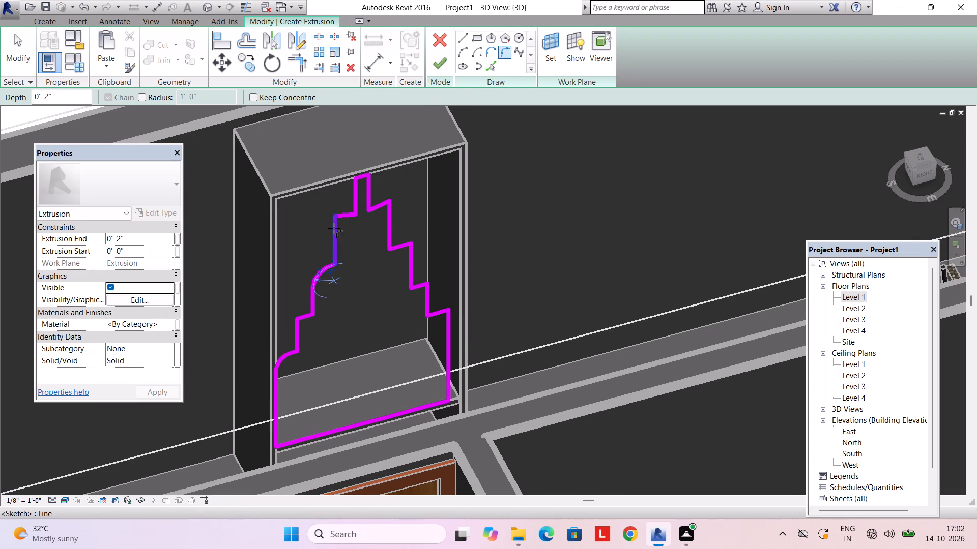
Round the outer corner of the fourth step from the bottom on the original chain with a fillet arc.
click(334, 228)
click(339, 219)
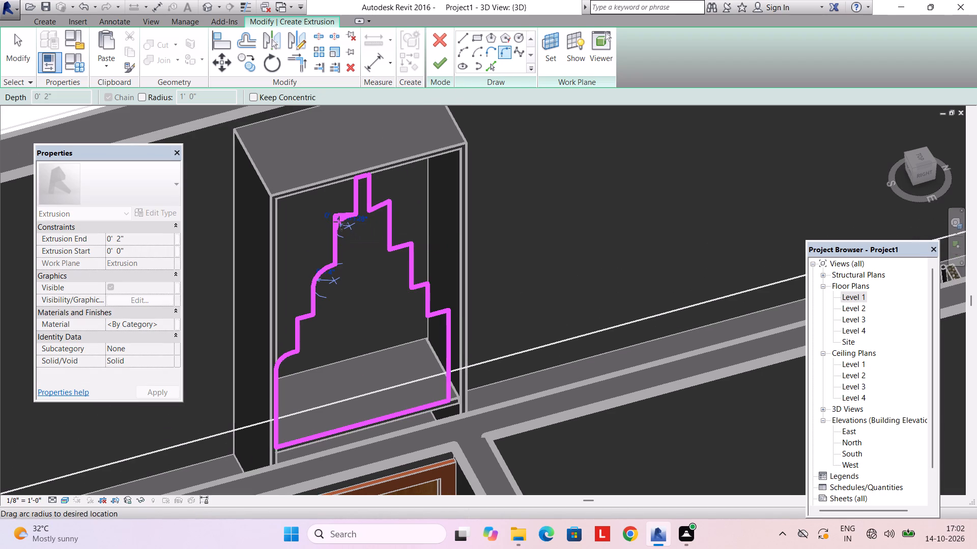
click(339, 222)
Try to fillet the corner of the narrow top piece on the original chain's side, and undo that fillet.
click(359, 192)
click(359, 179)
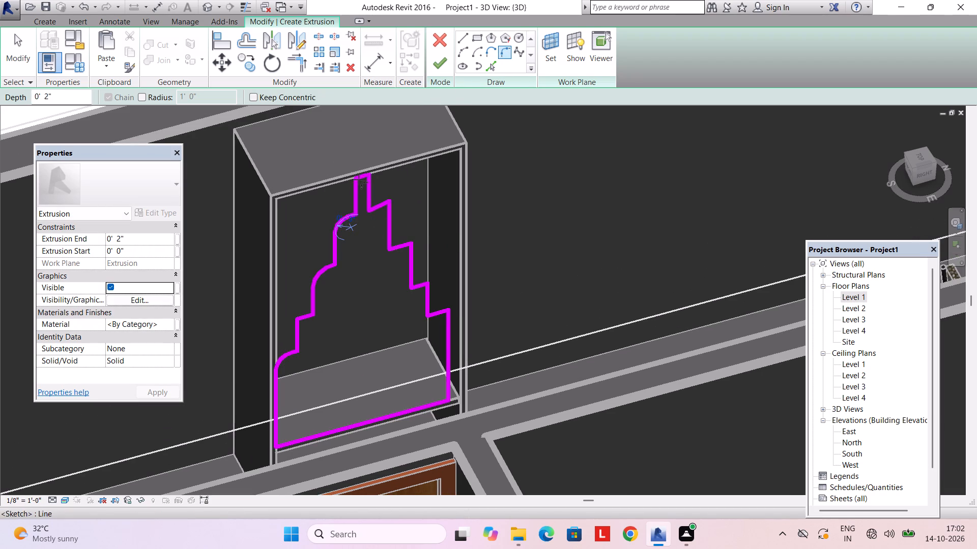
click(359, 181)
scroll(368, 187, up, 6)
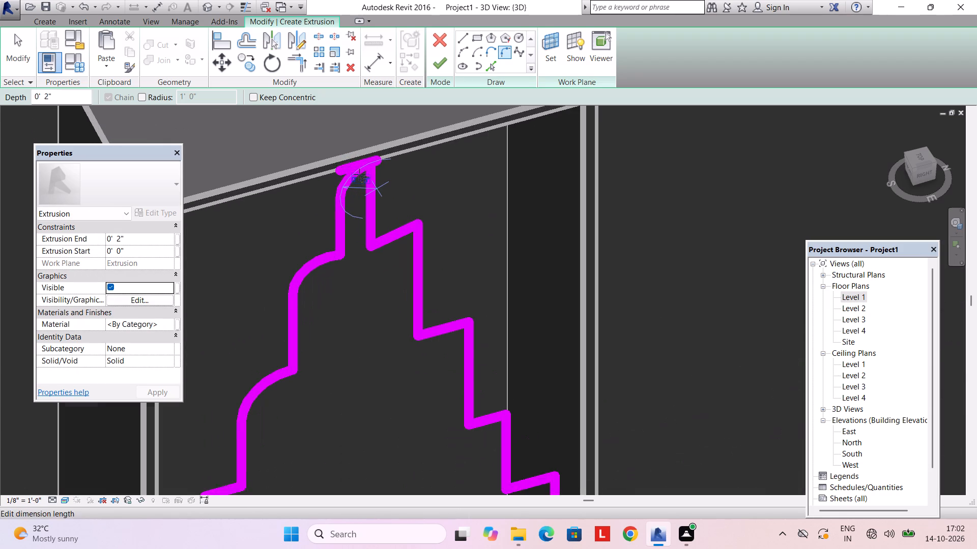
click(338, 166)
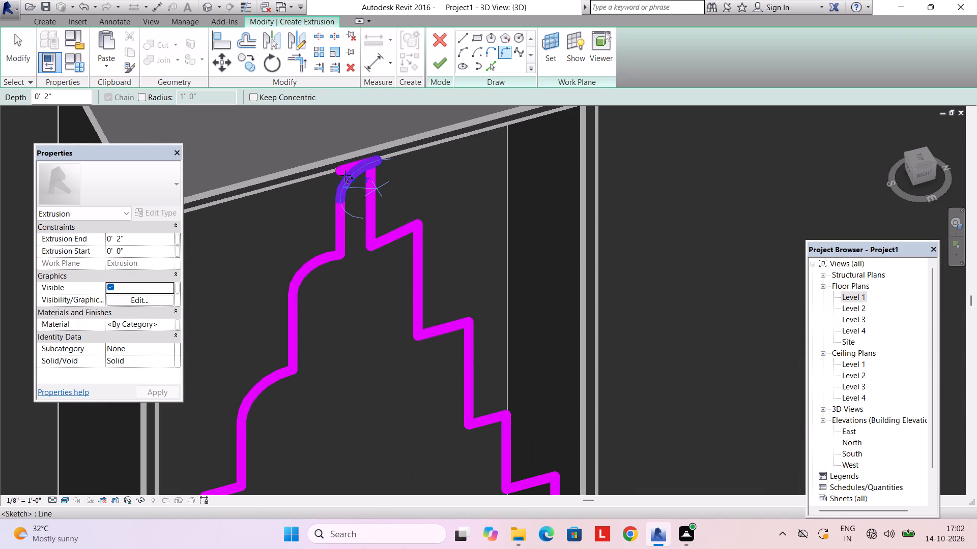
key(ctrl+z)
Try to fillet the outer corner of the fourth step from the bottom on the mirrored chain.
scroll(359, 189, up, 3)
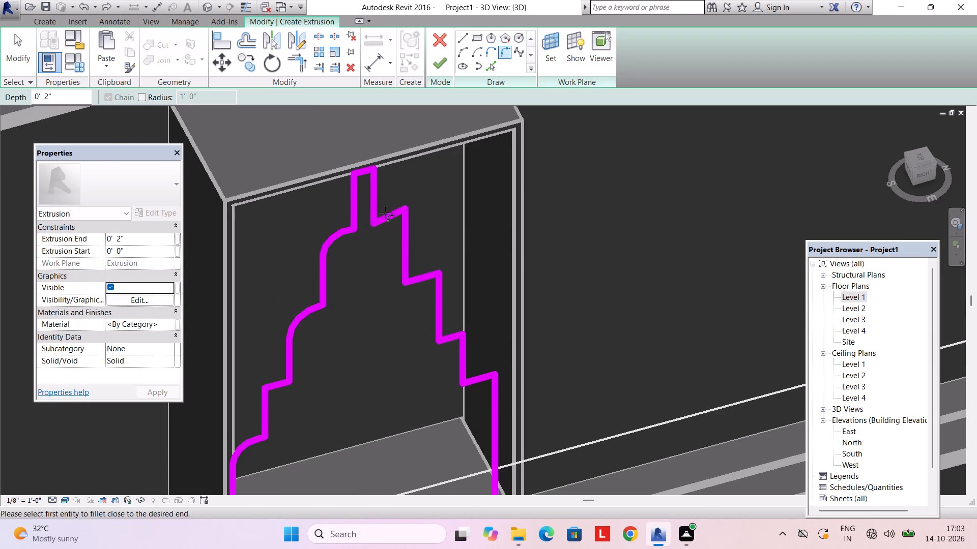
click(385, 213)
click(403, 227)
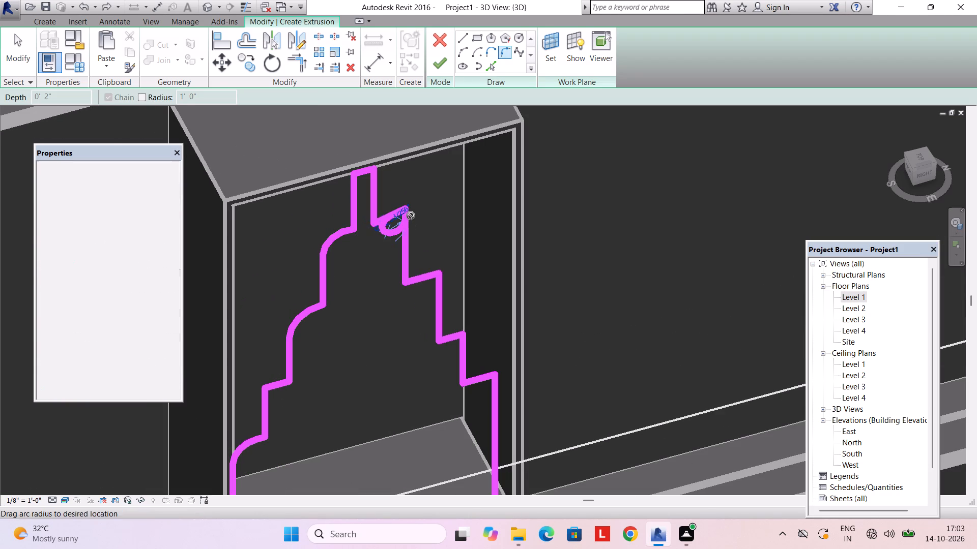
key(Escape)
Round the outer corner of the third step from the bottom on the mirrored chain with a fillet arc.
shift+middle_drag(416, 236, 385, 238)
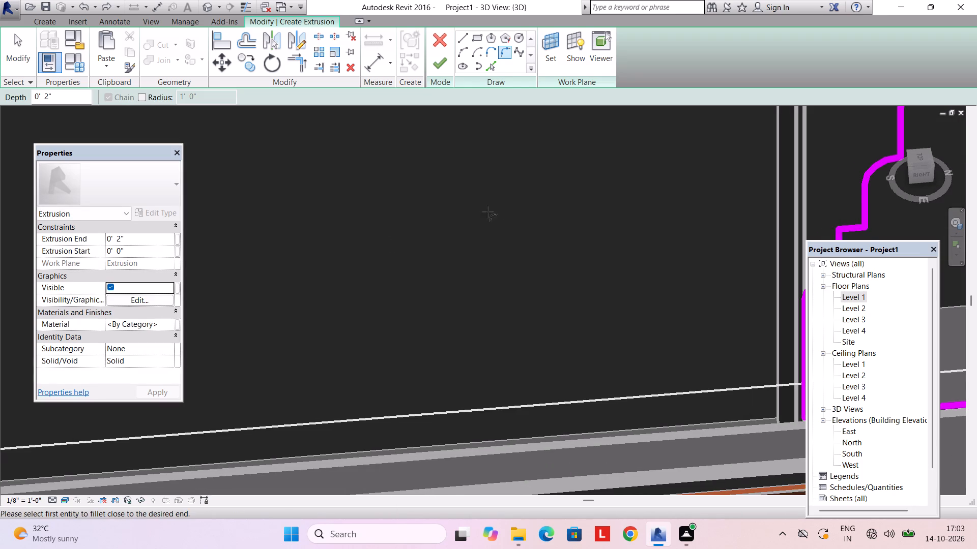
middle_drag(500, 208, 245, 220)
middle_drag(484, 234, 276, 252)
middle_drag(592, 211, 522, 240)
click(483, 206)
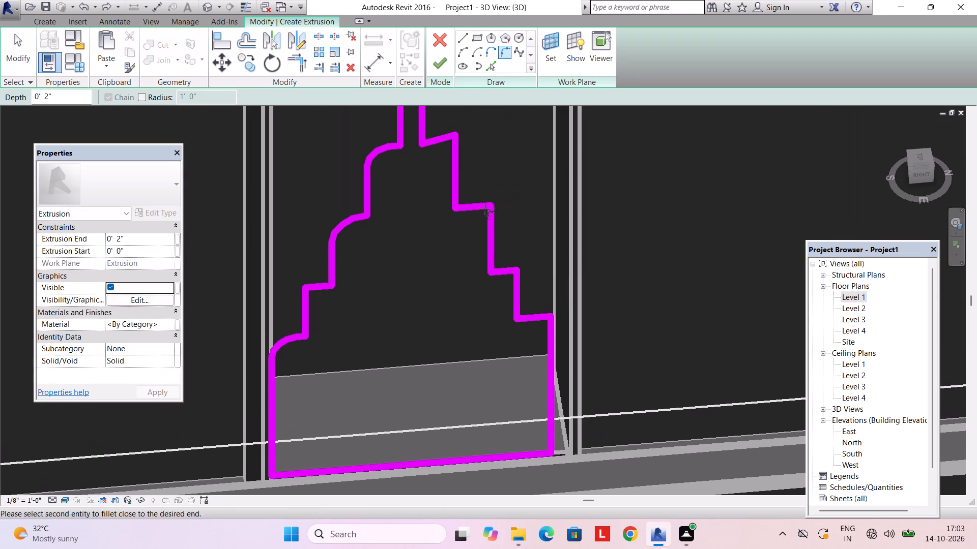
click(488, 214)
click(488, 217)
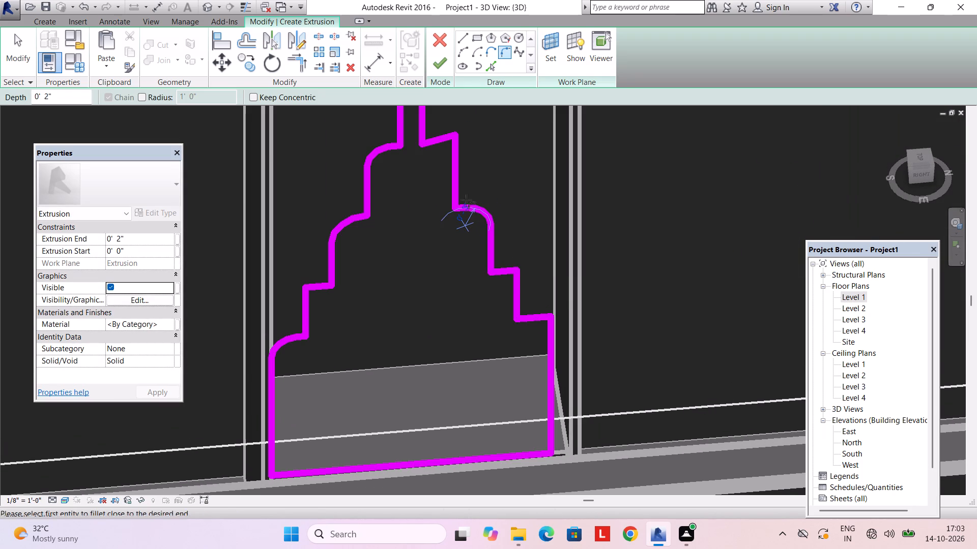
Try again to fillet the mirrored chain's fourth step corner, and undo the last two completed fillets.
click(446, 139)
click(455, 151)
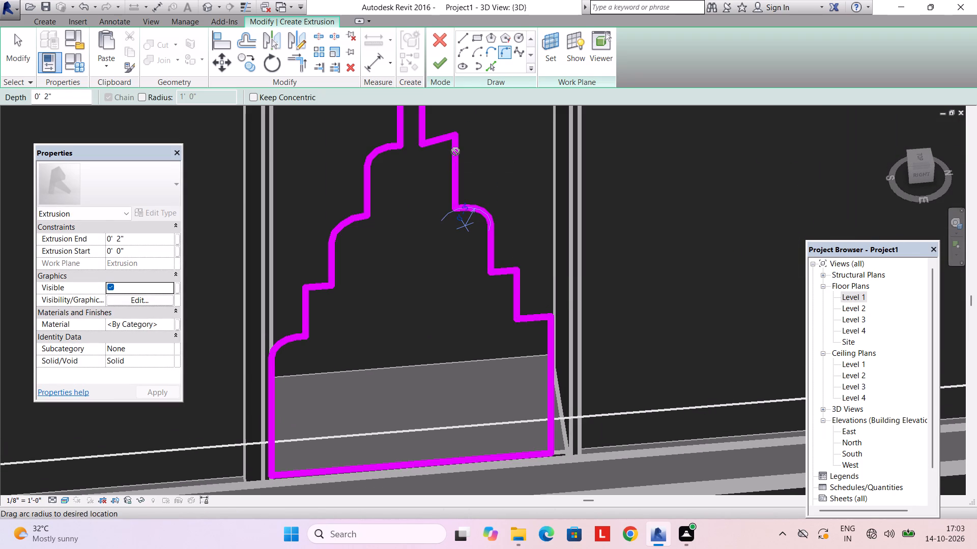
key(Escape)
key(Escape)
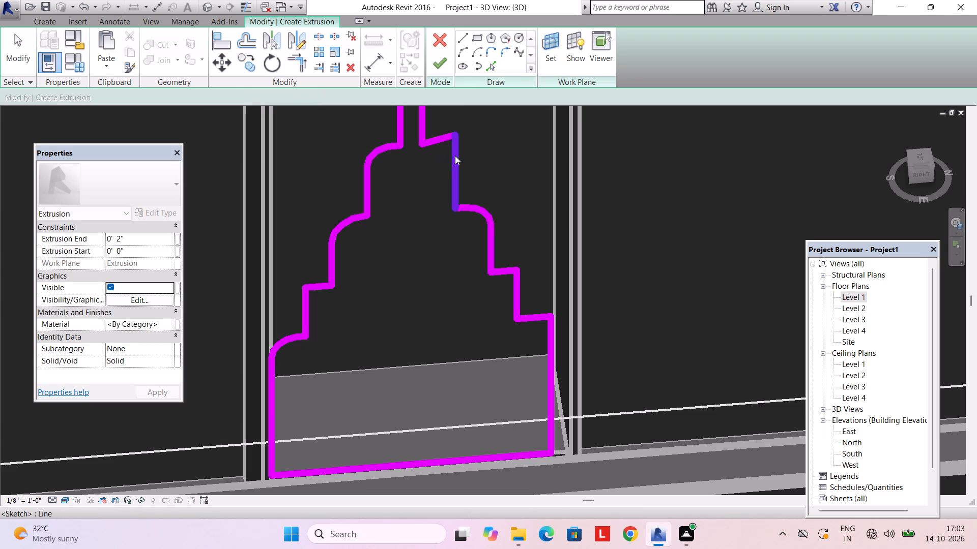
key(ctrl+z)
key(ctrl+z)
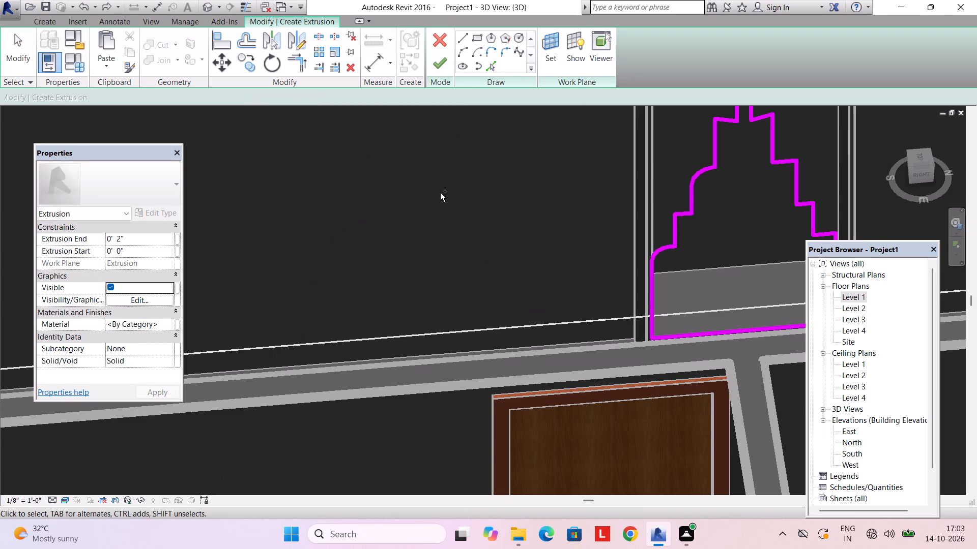
Round the outer corner of the fourth step from the bottom on the original chain with a fillet arc.
middle_drag(645, 175, 484, 292)
scroll(602, 250, up, 2)
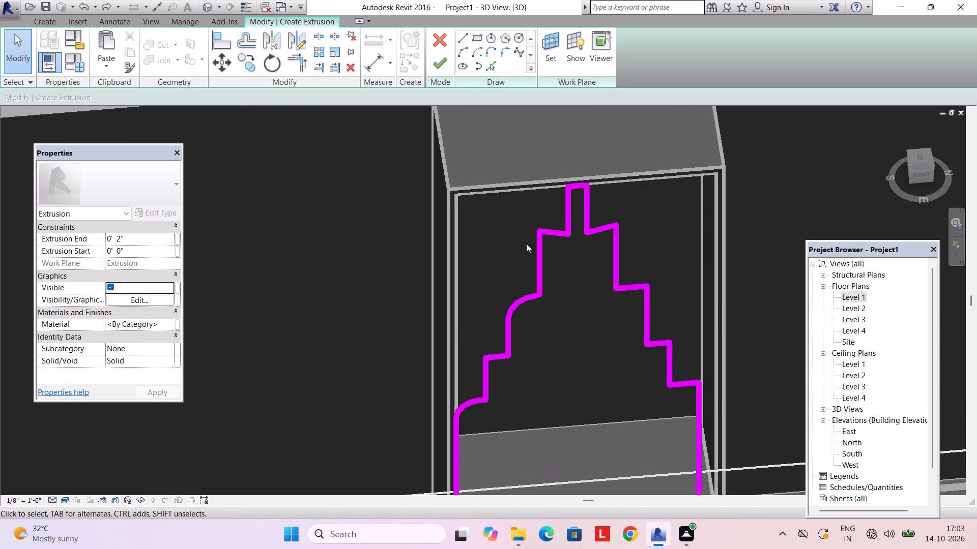
scroll(550, 237, up, 2)
click(487, 48)
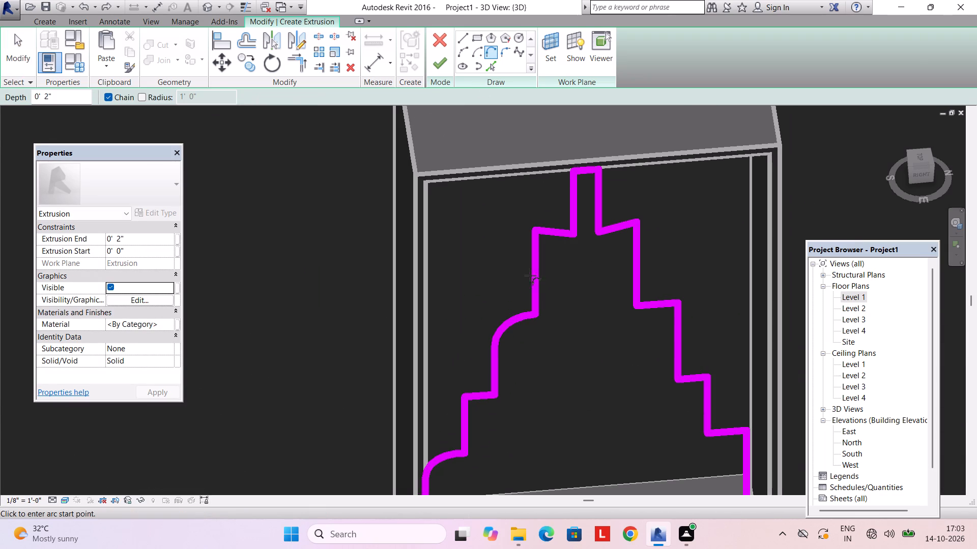
click(527, 251)
click(542, 234)
click(549, 231)
click(540, 245)
click(506, 51)
click(537, 257)
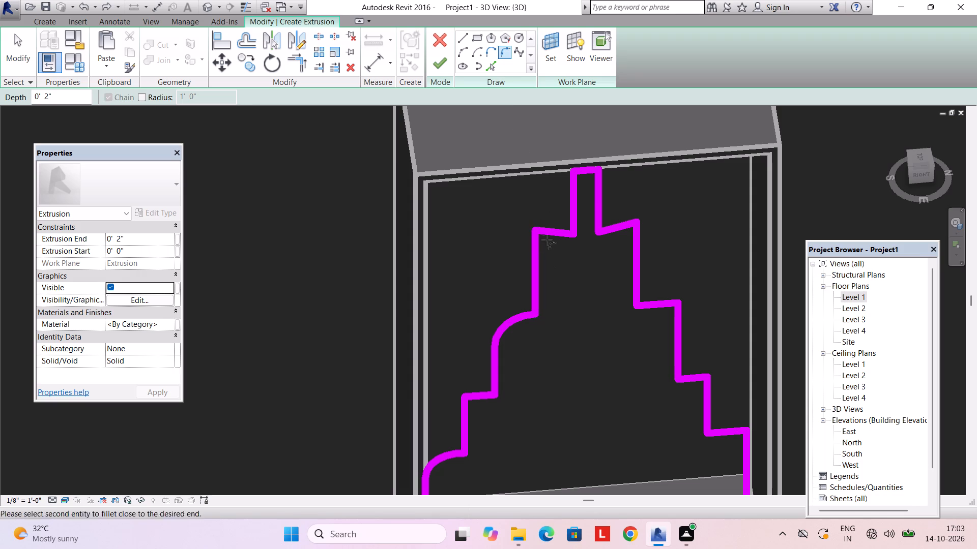
click(549, 232)
click(550, 233)
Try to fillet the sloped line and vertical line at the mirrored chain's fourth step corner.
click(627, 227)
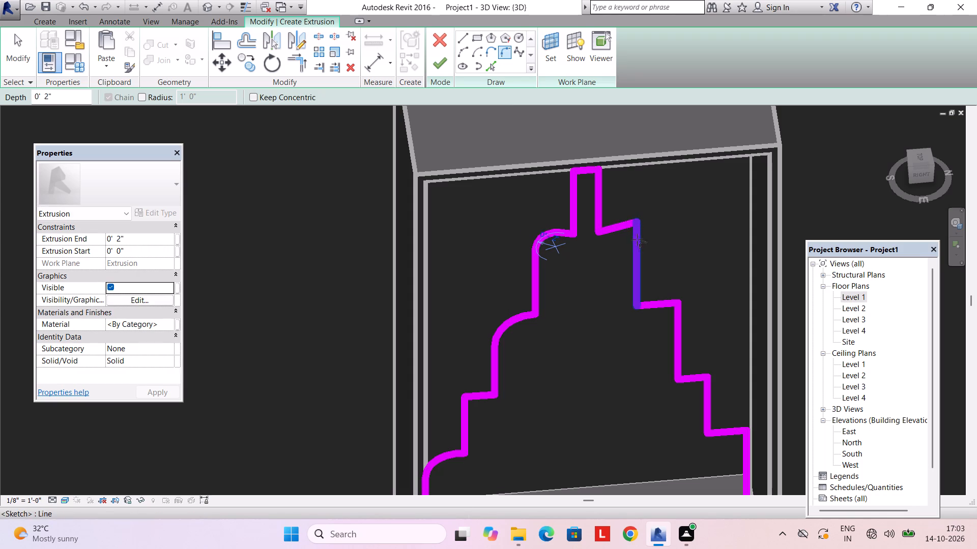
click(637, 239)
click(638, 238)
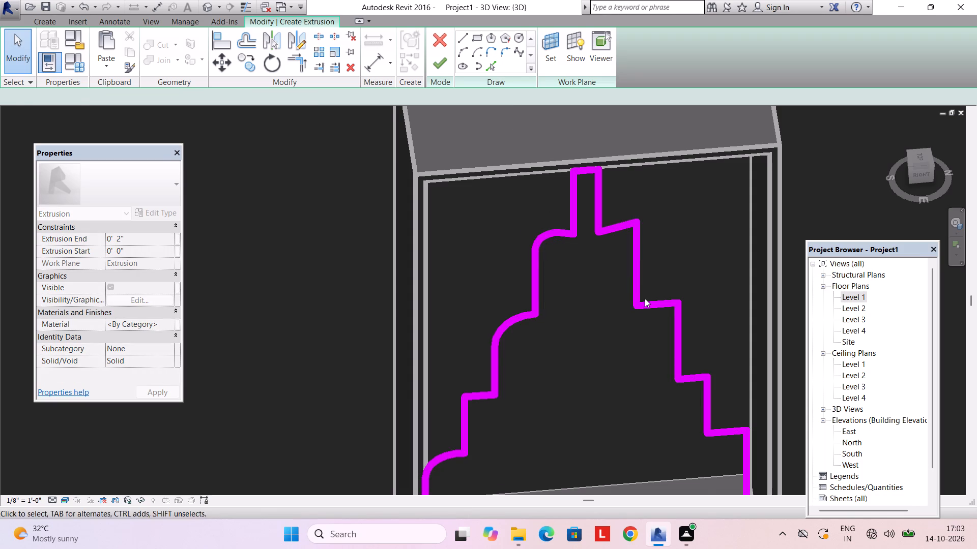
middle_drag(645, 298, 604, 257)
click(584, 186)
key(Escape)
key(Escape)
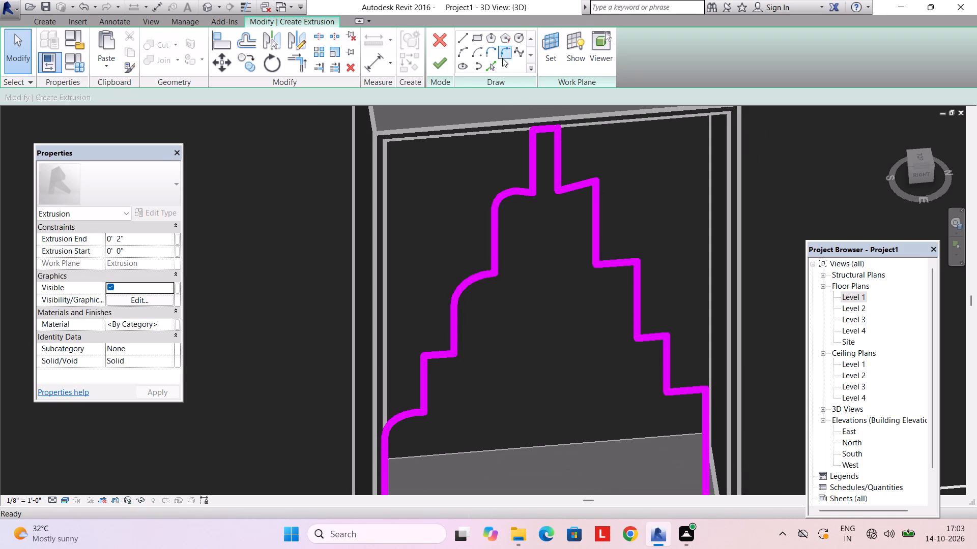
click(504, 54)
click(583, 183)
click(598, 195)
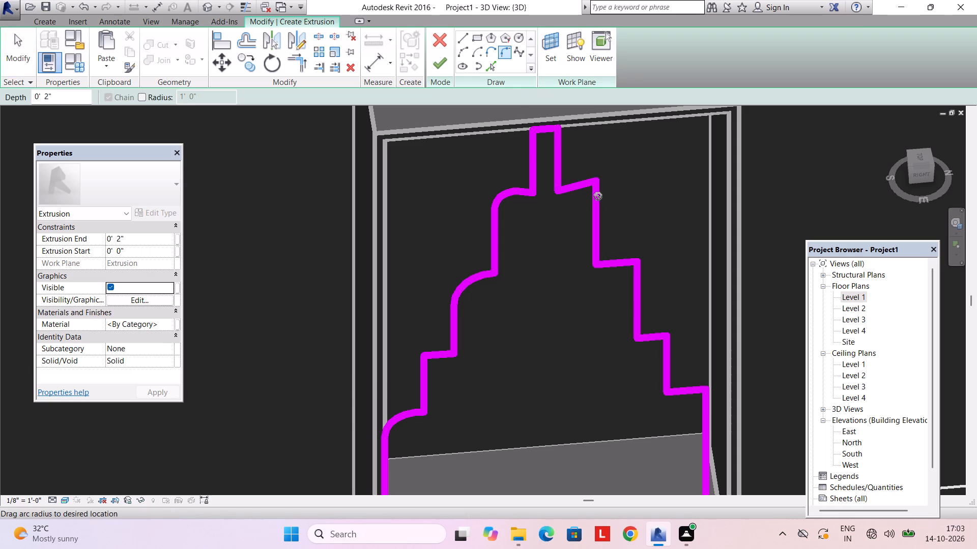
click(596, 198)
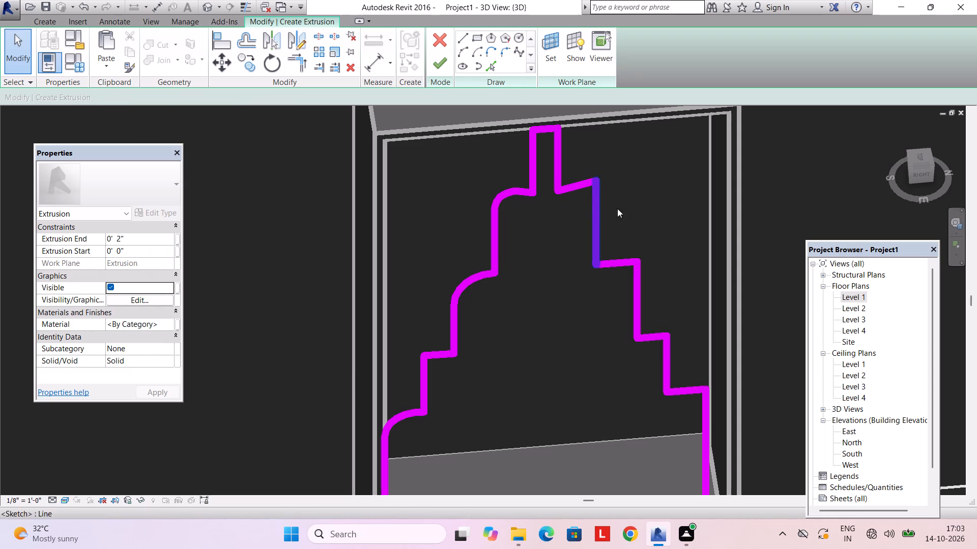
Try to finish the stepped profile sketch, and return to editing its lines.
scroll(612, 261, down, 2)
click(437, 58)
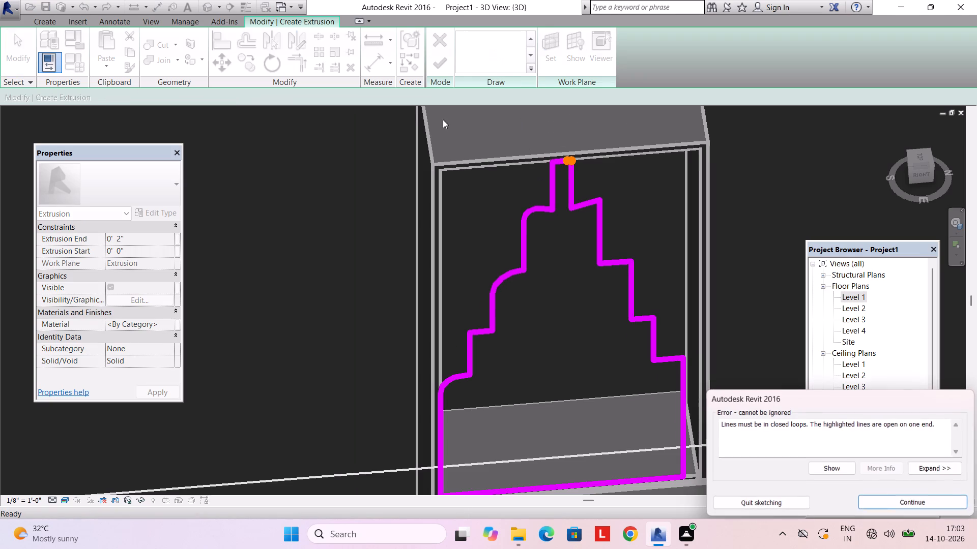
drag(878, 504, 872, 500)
Replace the mirrored chain's topmost vertical line with a line from the short top line's open end to the fourth step's inner end.
scroll(584, 197, up, 4)
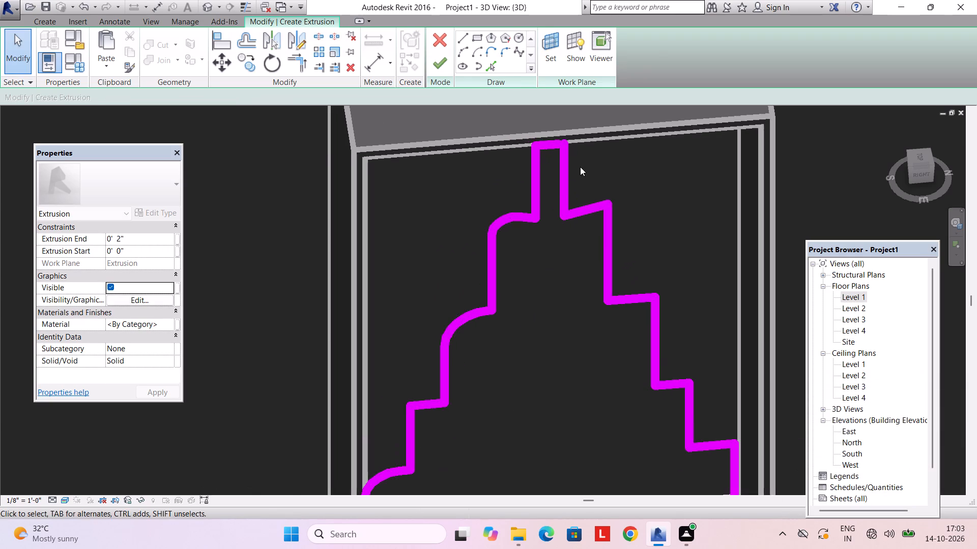
middle_drag(580, 167, 548, 340)
scroll(537, 339, up, 2)
click(527, 325)
key(Delete)
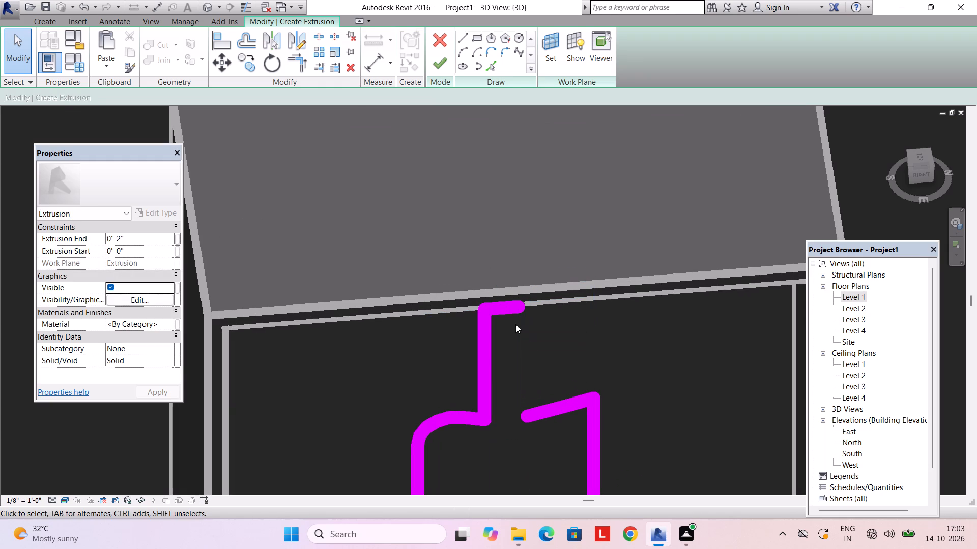
click(462, 32)
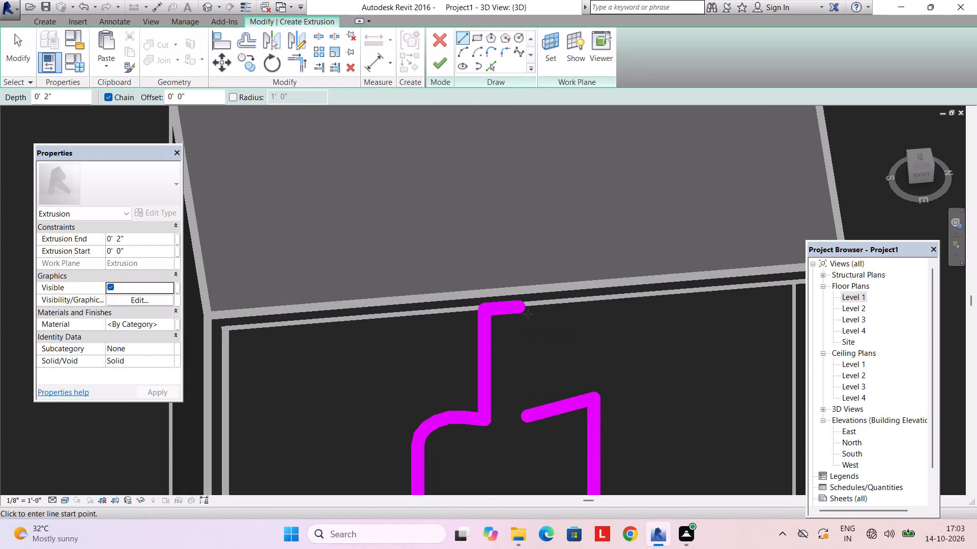
click(524, 308)
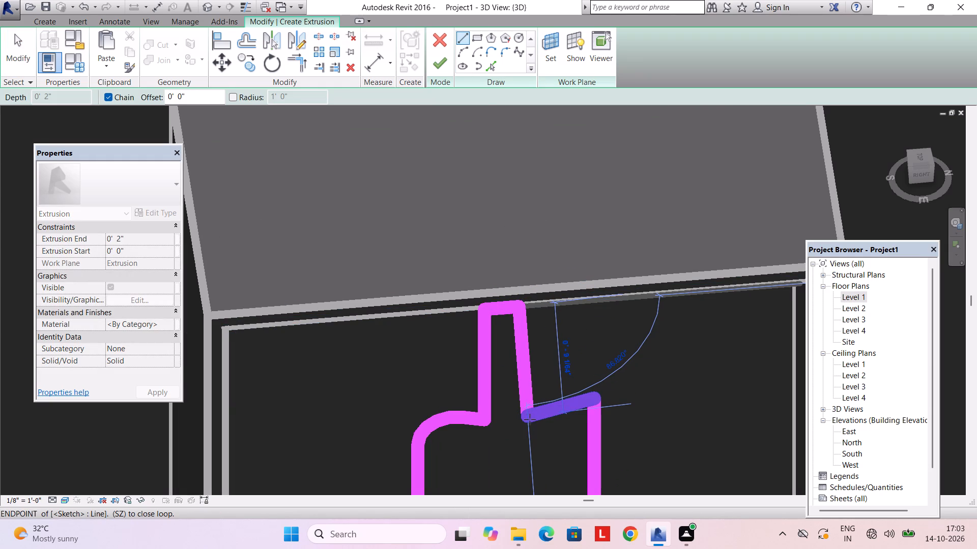
click(529, 420)
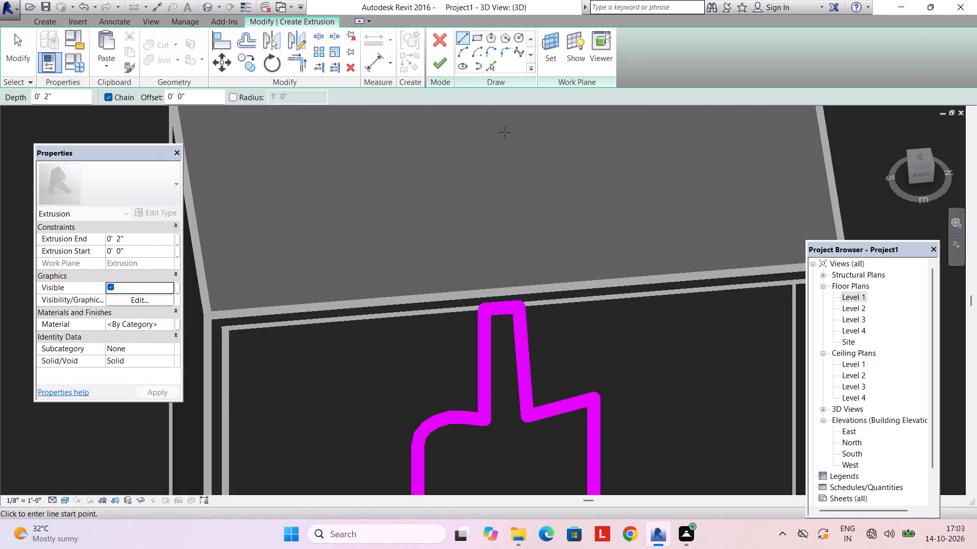
key(Escape)
Finish the sketch as the cabinet's stepped front extrusion and clear the selection.
click(438, 70)
scroll(531, 289, down, 8)
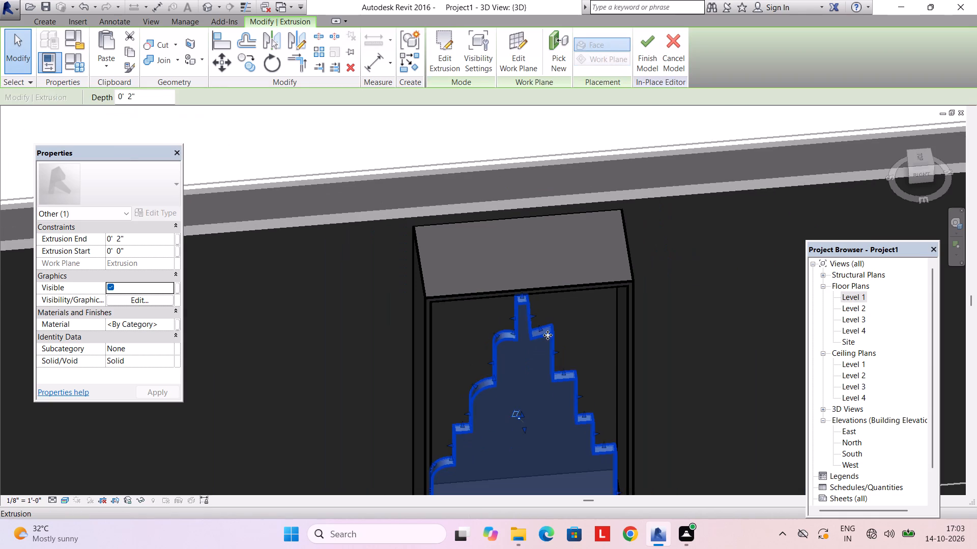
key(Escape)
Examine the stepped front extrusion in the cabinet opening from several angles and against the surrounding rooms.
middle_drag(538, 358, 523, 310)
middle_drag(515, 342, 522, 332)
middle_drag(520, 342, 548, 217)
middle_drag(478, 303, 500, 282)
middle_drag(462, 310, 622, 173)
middle_drag(412, 276, 415, 274)
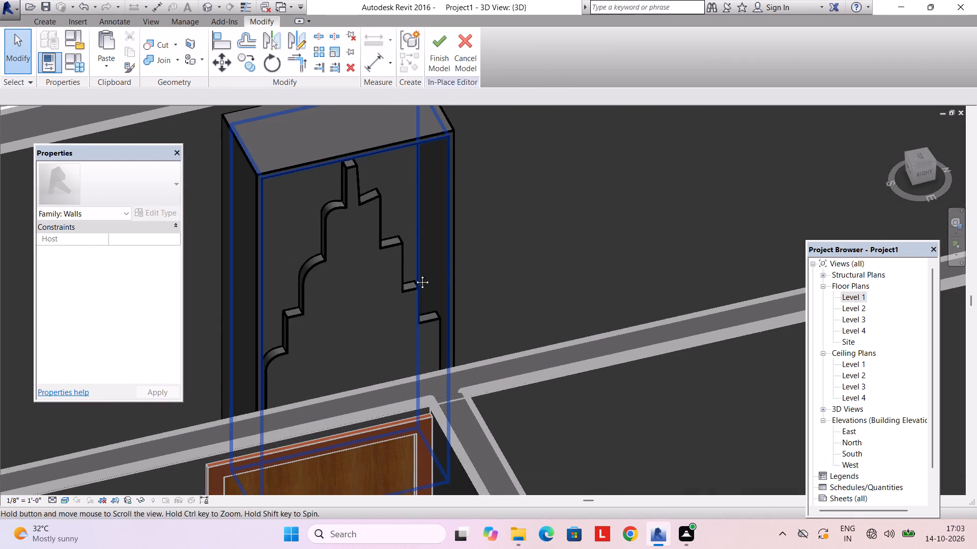
middle_drag(415, 274, 572, 209)
middle_drag(526, 236, 530, 258)
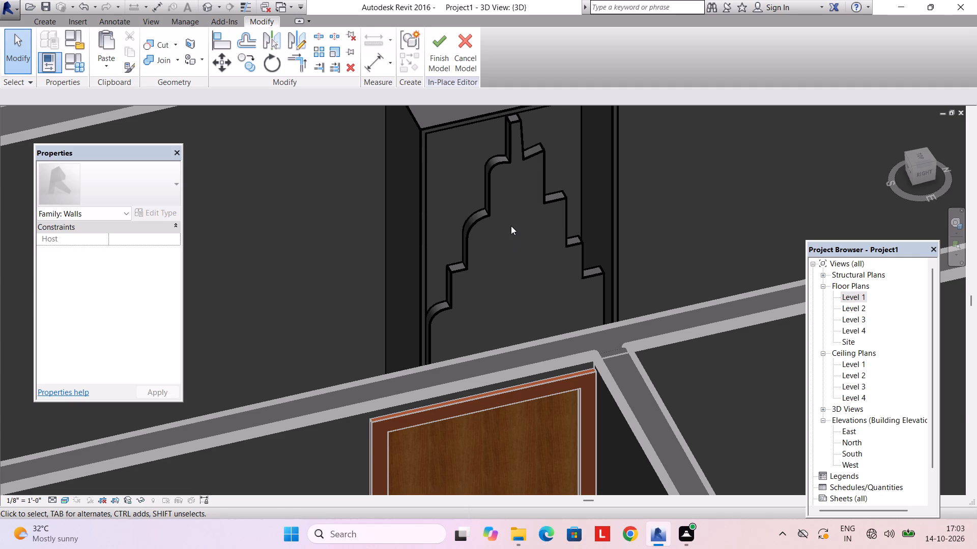
middle_drag(502, 219, 495, 211)
middle_click(495, 211)
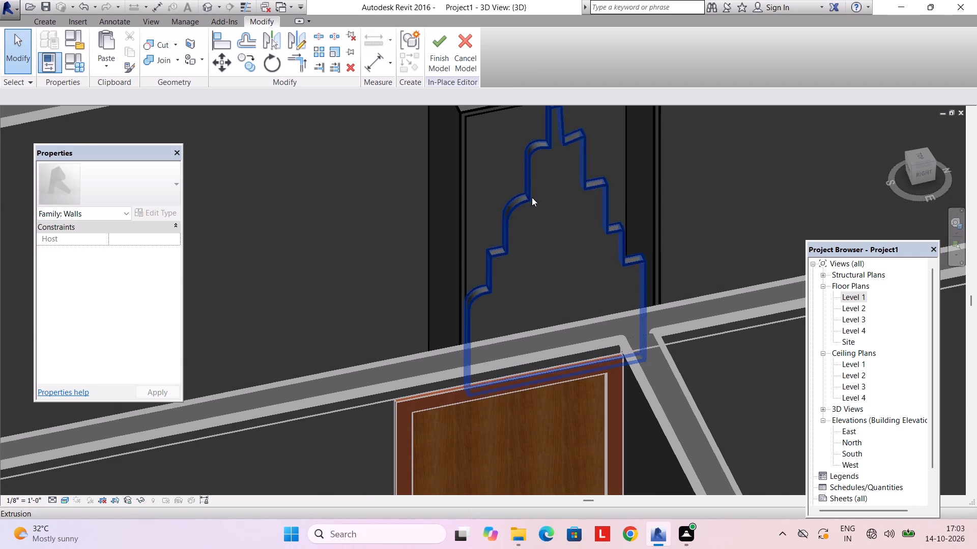
scroll(532, 197, down, 7)
middle_drag(537, 200, 518, 269)
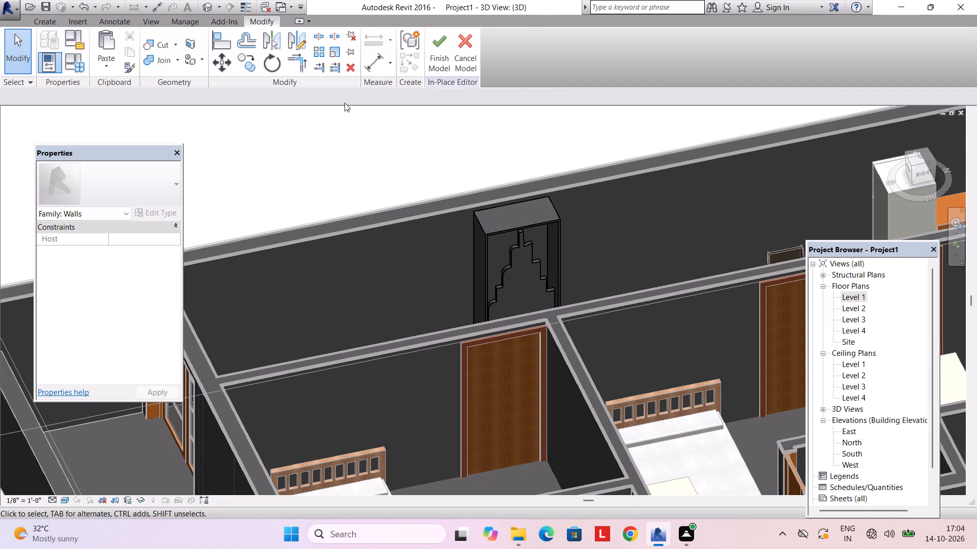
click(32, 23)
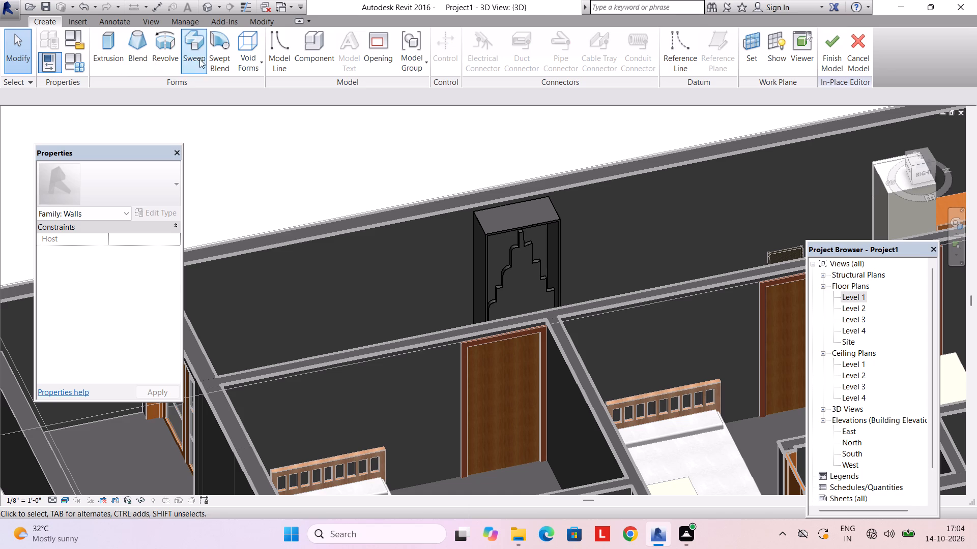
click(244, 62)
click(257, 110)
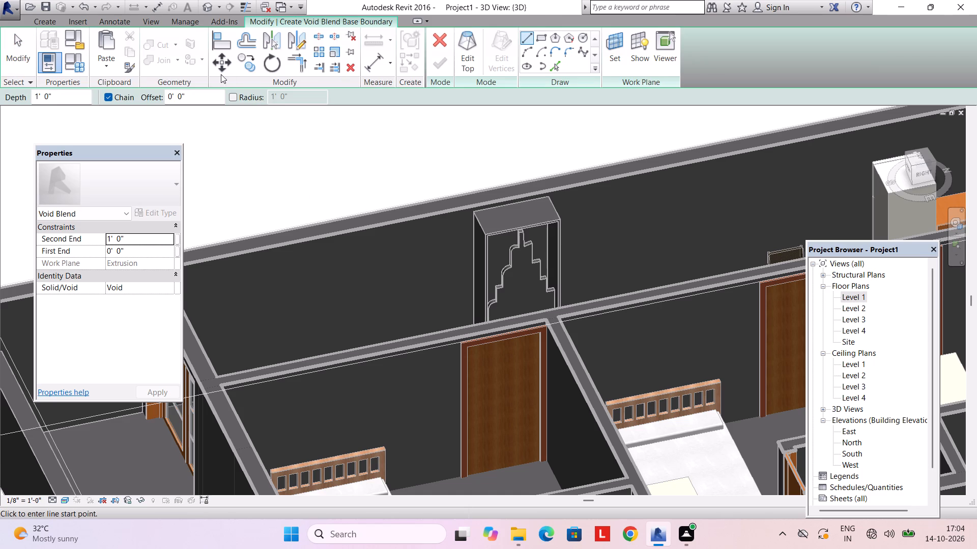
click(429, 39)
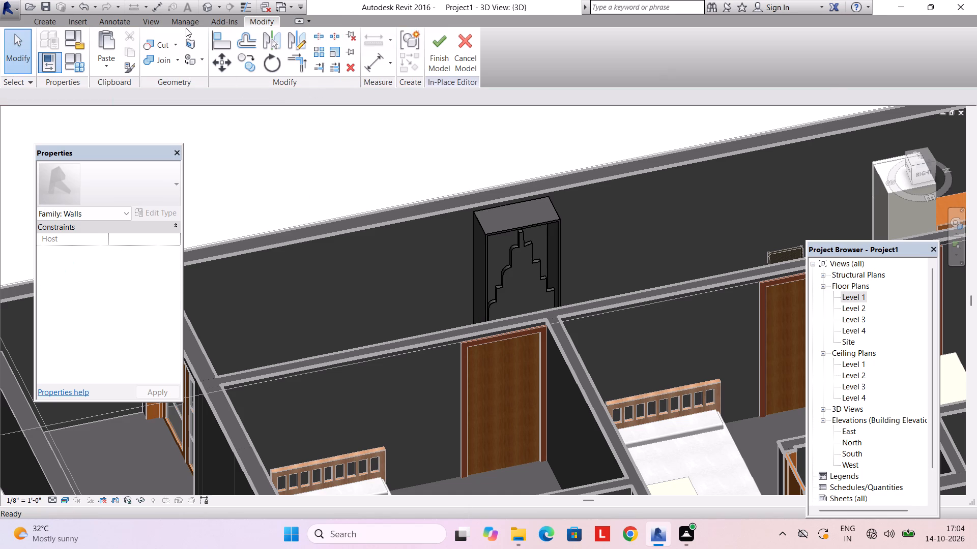
Start a void extrusion for the cabinet's stepped front.
click(38, 22)
click(242, 59)
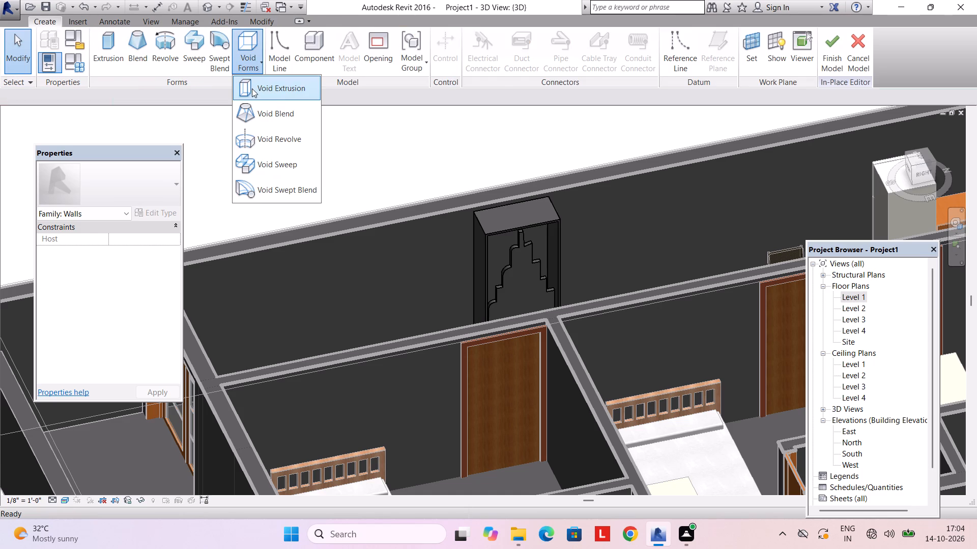
click(252, 88)
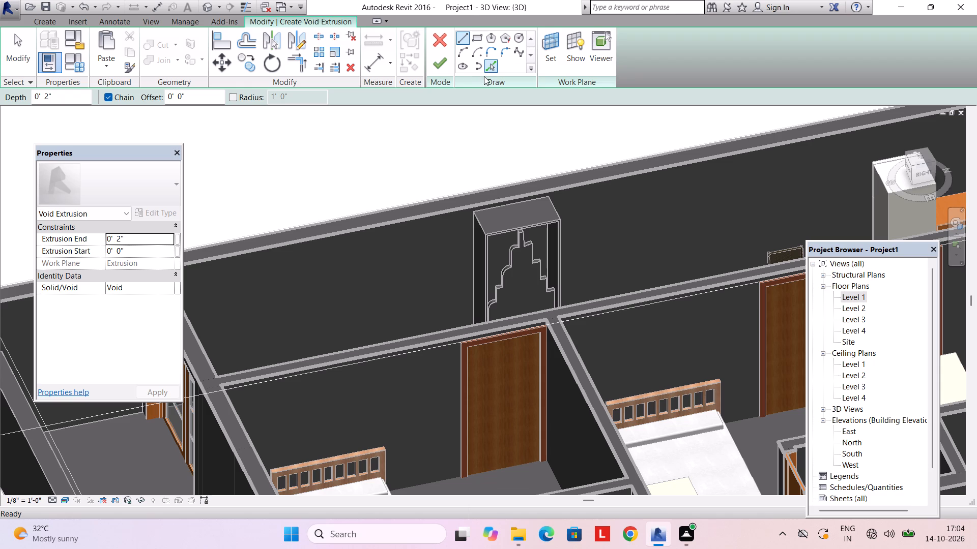
Examine the stepped front's edges and the cabinet opening from several angles to plan the void outline.
click(486, 71)
middle_drag(553, 236, 532, 200)
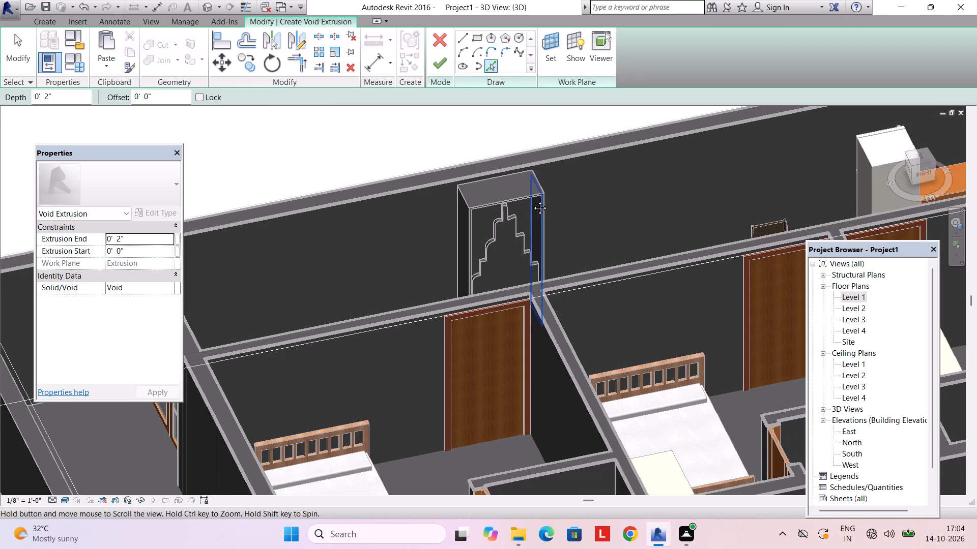
middle_drag(532, 200, 532, 200)
scroll(474, 262, up, 8)
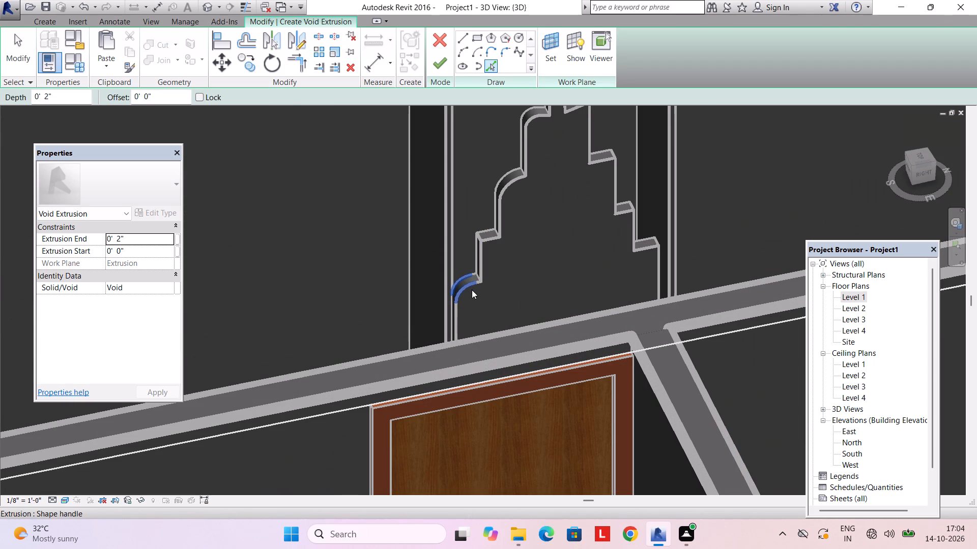
middle_drag(489, 264, 476, 264)
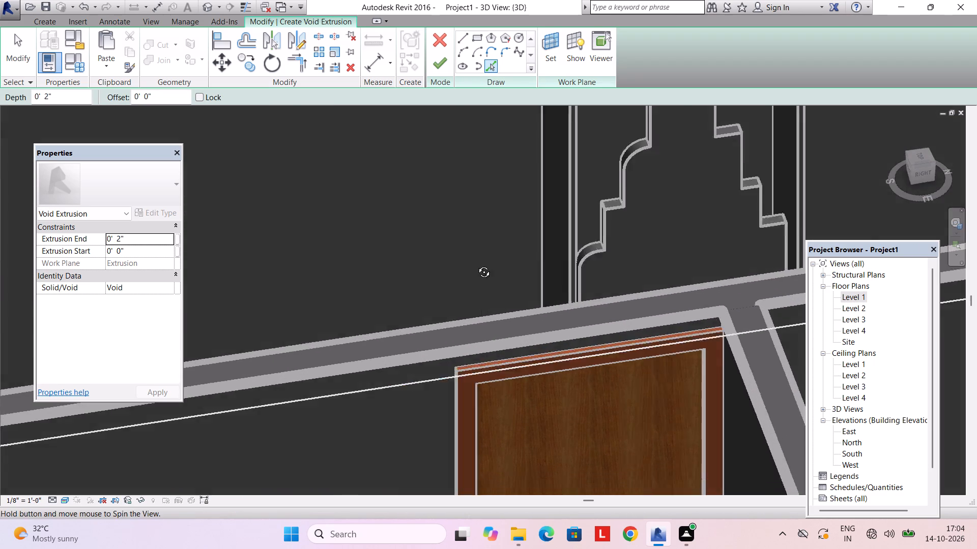
middle_drag(476, 264, 459, 261)
middle_drag(694, 222, 330, 274)
middle_drag(621, 231, 403, 293)
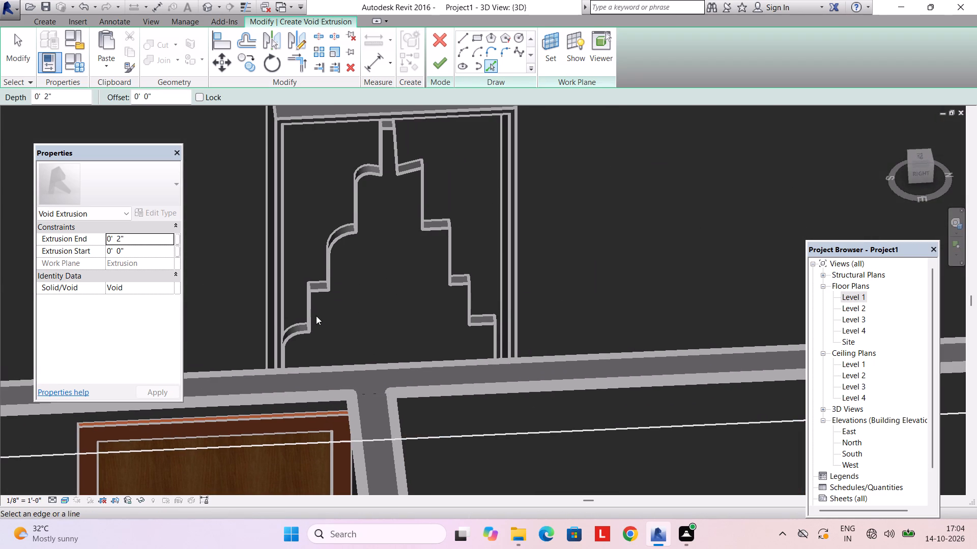
shift+middle_drag(311, 322, 301, 302)
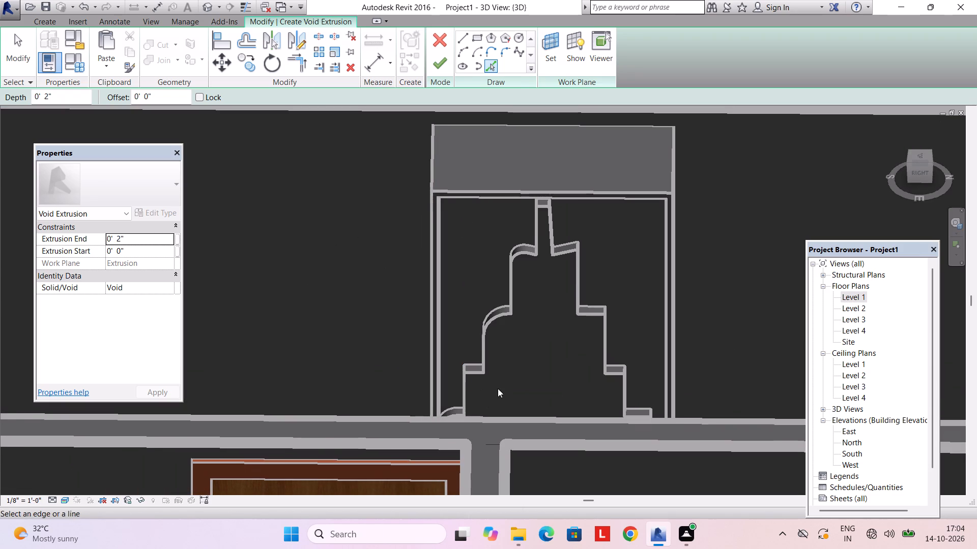
middle_drag(498, 387, 505, 296)
shift+middle_drag(502, 300, 503, 341)
middle_drag(475, 210, 477, 411)
middle_drag(474, 367, 471, 387)
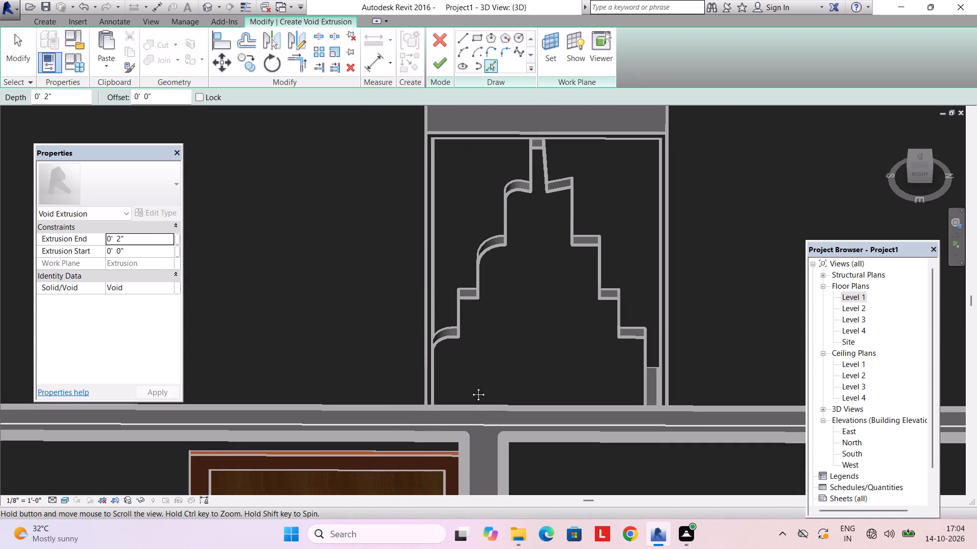
middle_drag(471, 387, 467, 401)
middle_drag(488, 379, 452, 363)
middle_drag(597, 363, 434, 340)
shift+middle_drag(432, 344, 514, 365)
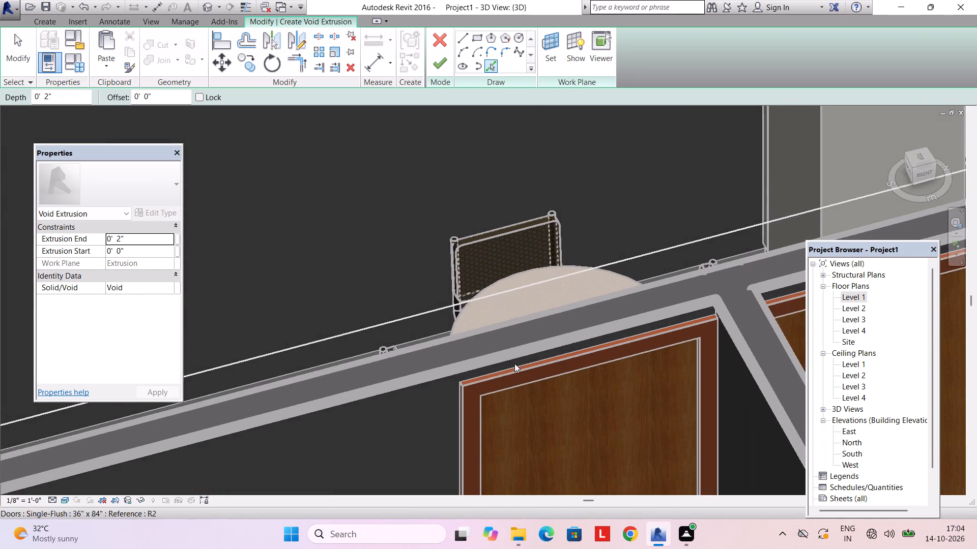
middle_drag(350, 326, 543, 316)
middle_drag(335, 307, 577, 308)
middle_drag(446, 309, 620, 289)
middle_drag(444, 313, 596, 290)
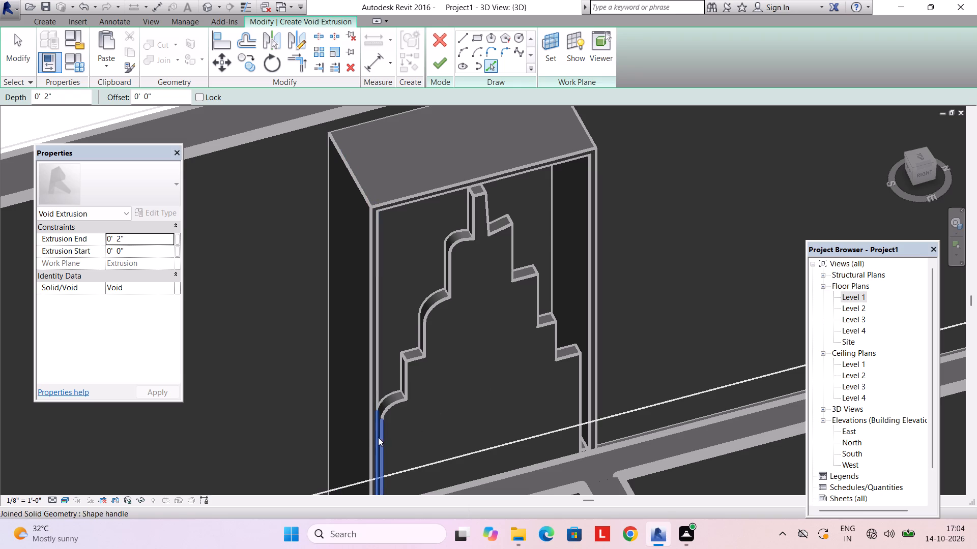
middle_drag(381, 439, 375, 374)
middle_drag(383, 388, 391, 407)
middle_drag(383, 301, 458, 354)
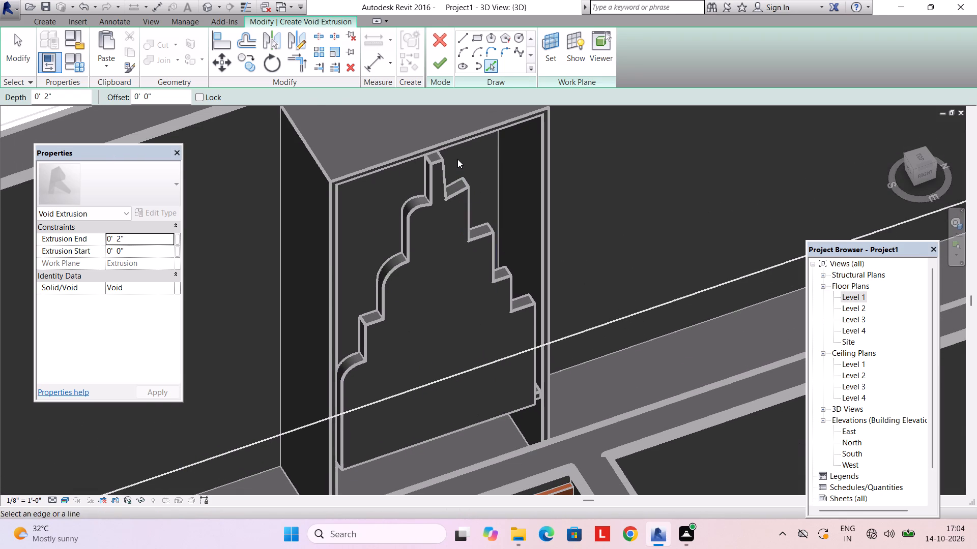
key(Escape)
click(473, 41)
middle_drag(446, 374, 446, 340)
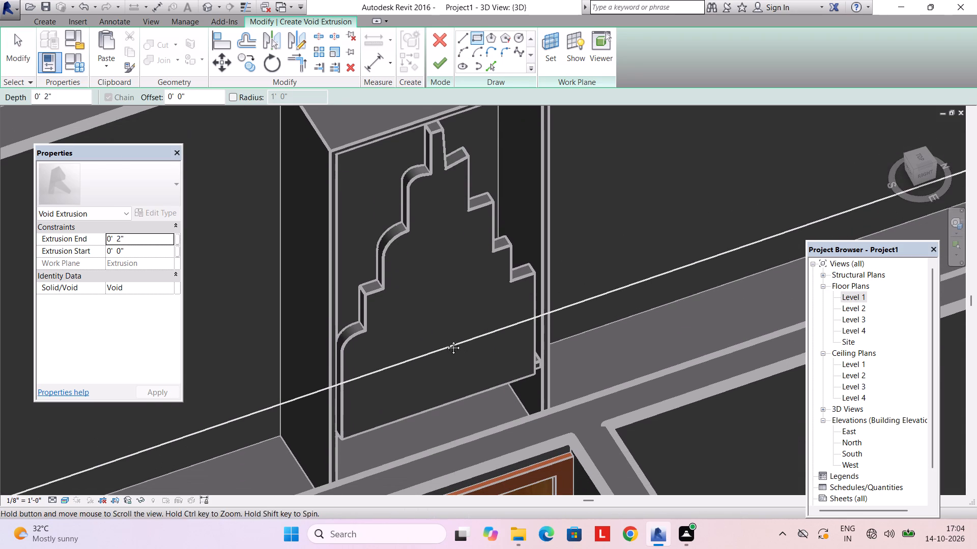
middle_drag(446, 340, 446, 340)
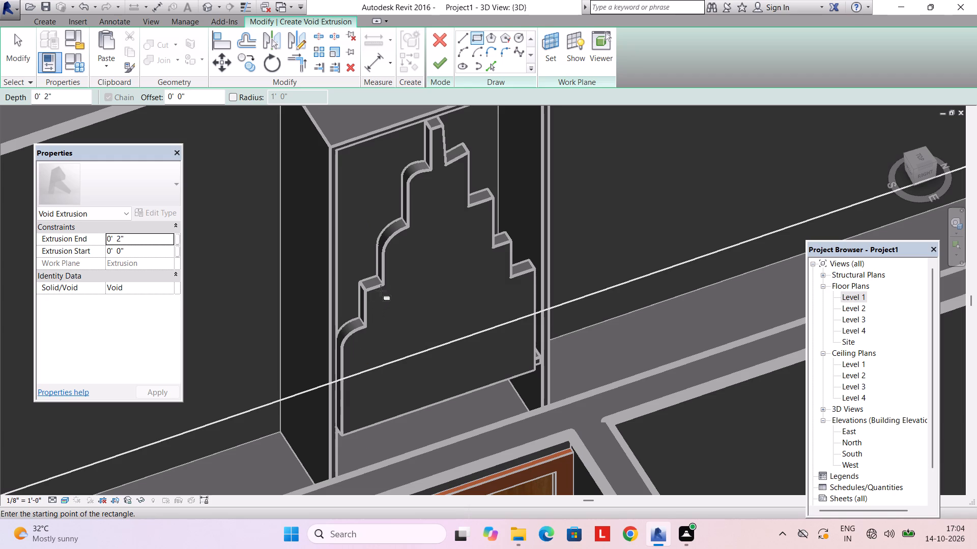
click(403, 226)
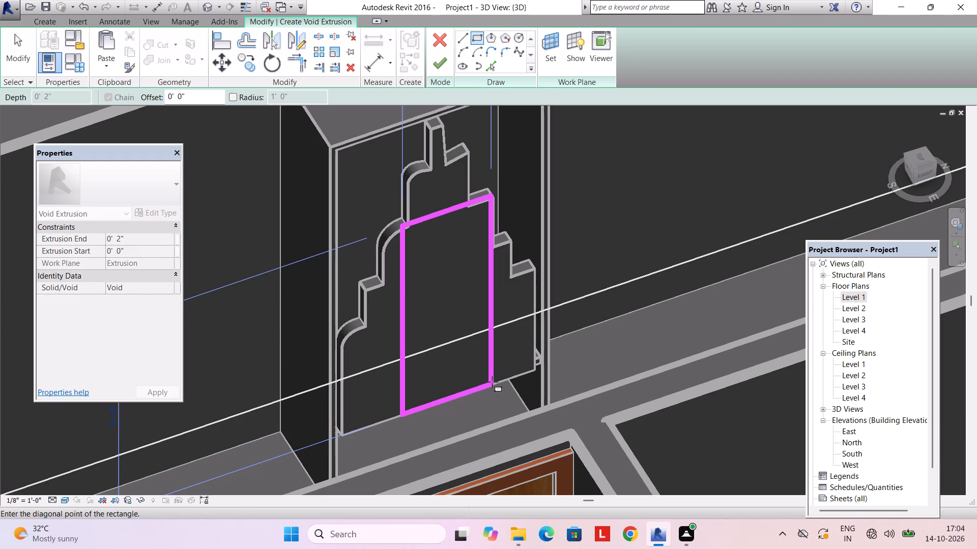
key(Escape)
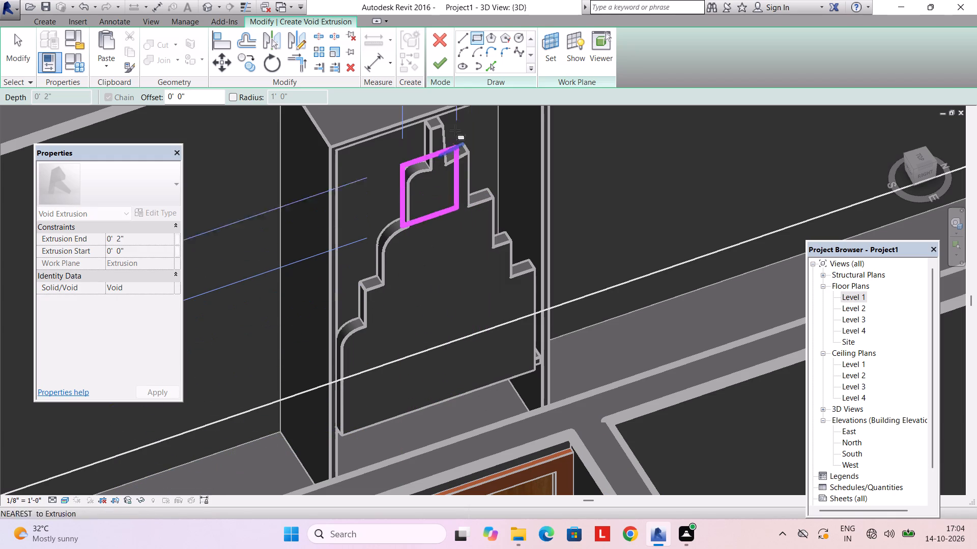
Sketch the void outline on the curved-step side: vertical from the base corner, short horizontal inward, and slanted up to the foot of the top prong.
click(461, 38)
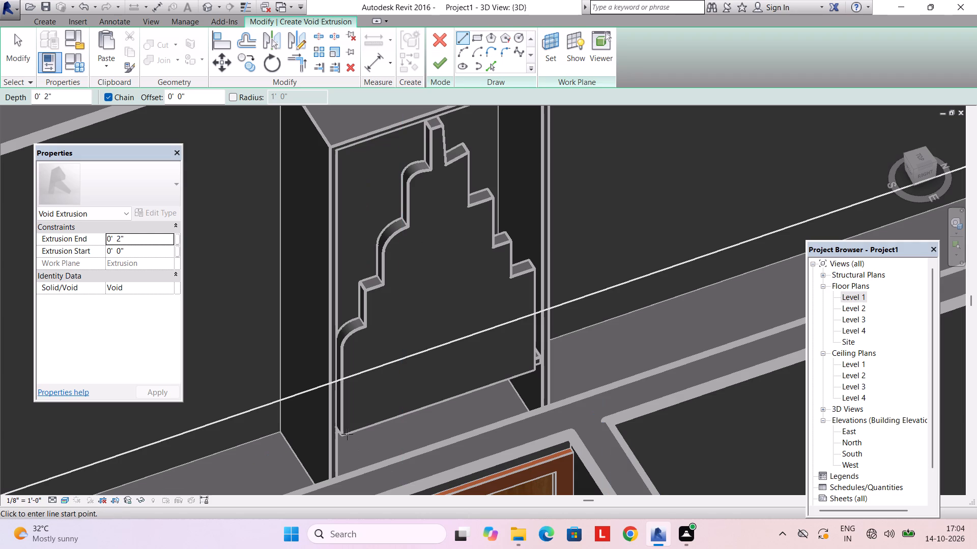
click(344, 436)
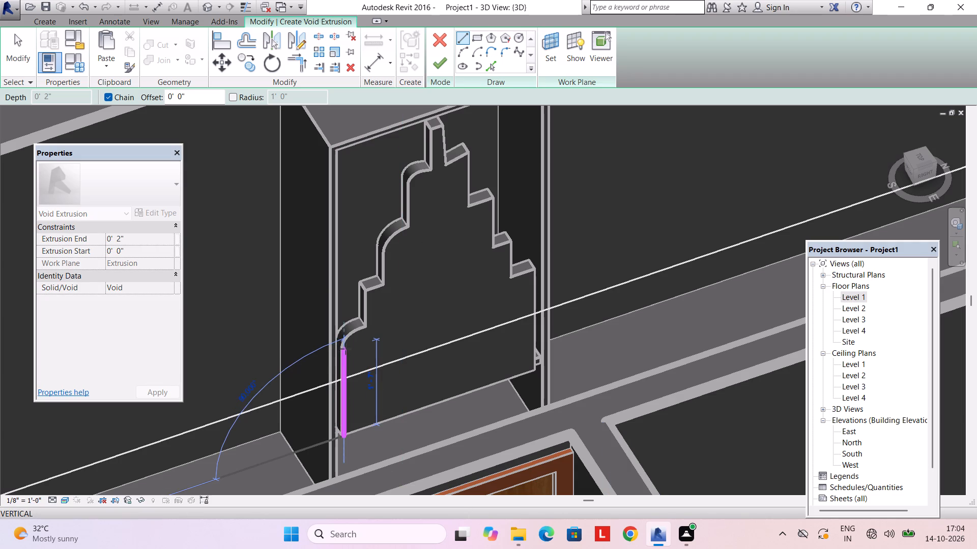
click(346, 346)
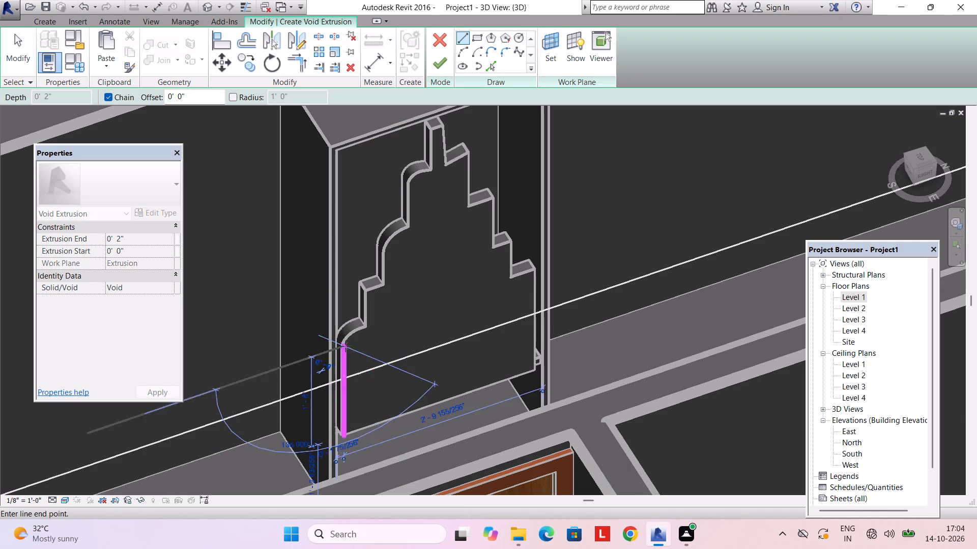
click(371, 337)
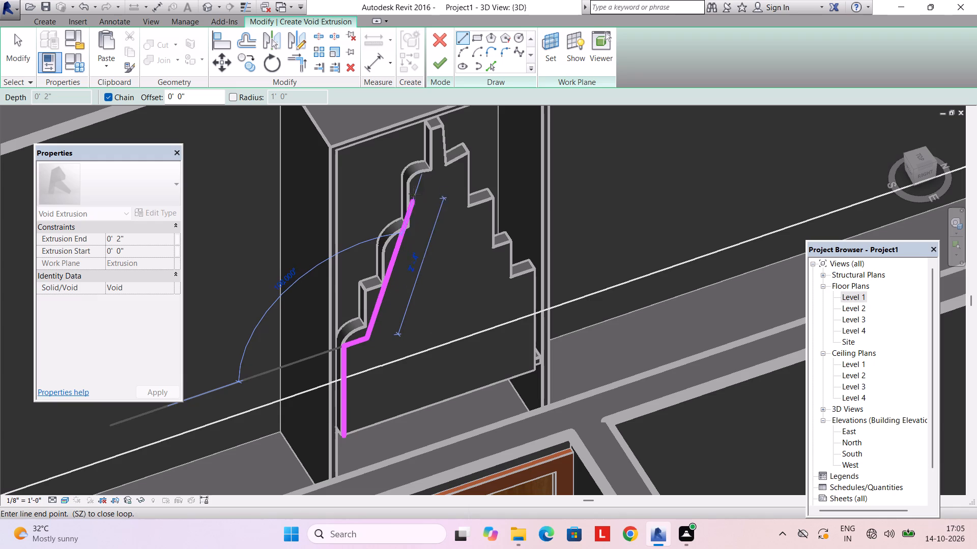
scroll(433, 176, up, 2)
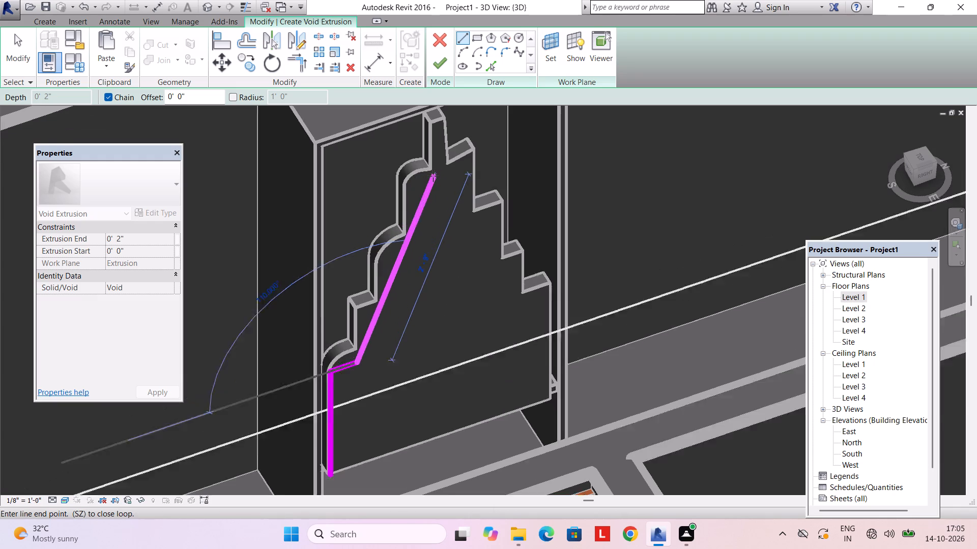
scroll(433, 176, up, 2)
click(426, 169)
Continue the void outline with a short horizontal top line and a slanted line down the square-step side, level with the opposite short line.
shift+middle_drag(440, 187, 461, 199)
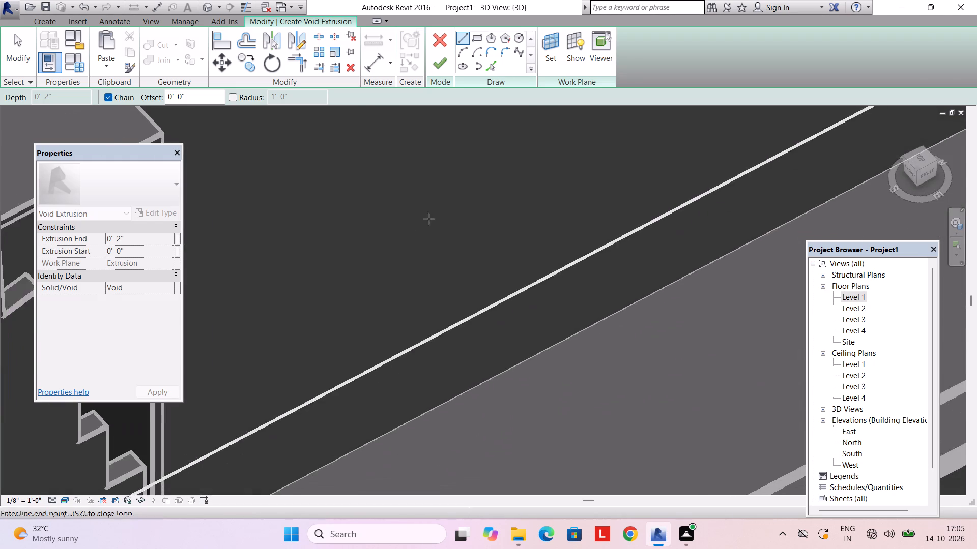
scroll(409, 228, down, 8)
scroll(299, 265, up, 7)
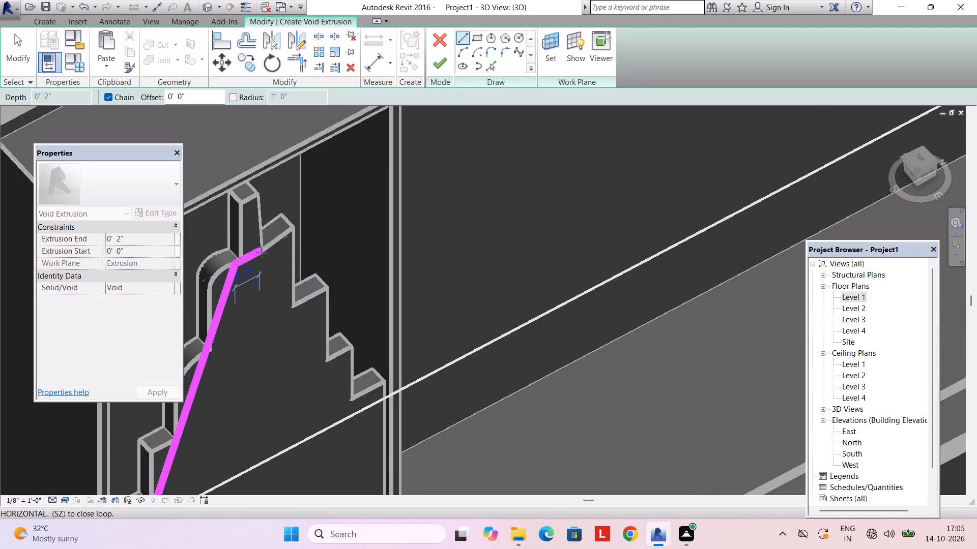
click(264, 253)
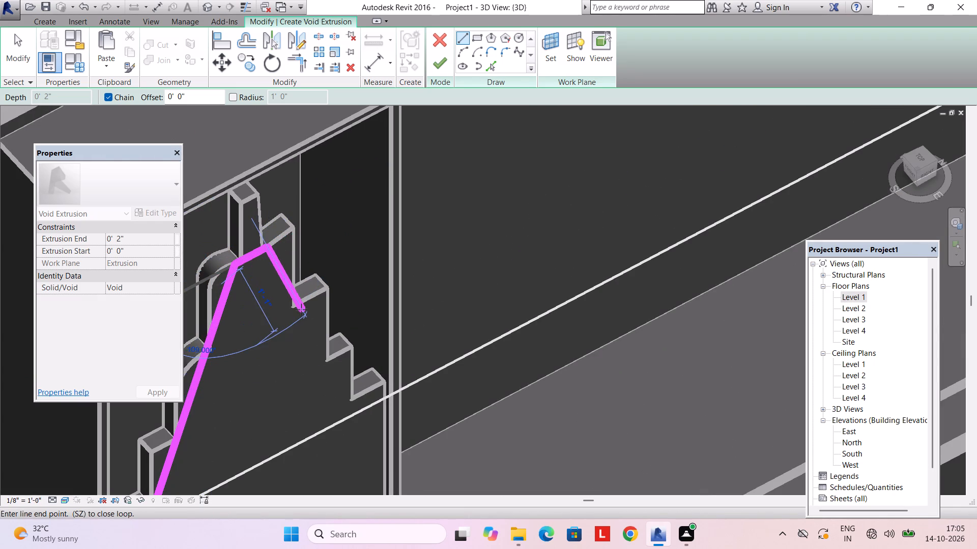
middle_drag(301, 310, 266, 290)
middle_drag(402, 274, 146, 274)
middle_drag(418, 256, 180, 272)
scroll(180, 272, up, 1)
middle_drag(339, 266, 273, 266)
scroll(444, 233, down, 11)
middle_drag(771, 187, 547, 277)
scroll(675, 265, up, 1)
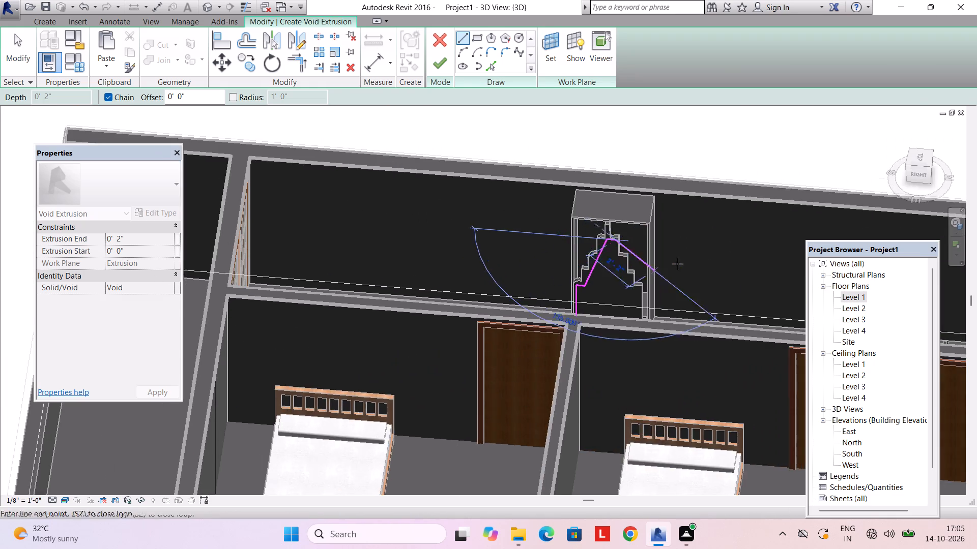
scroll(677, 264, up, 2)
scroll(594, 291, up, 3)
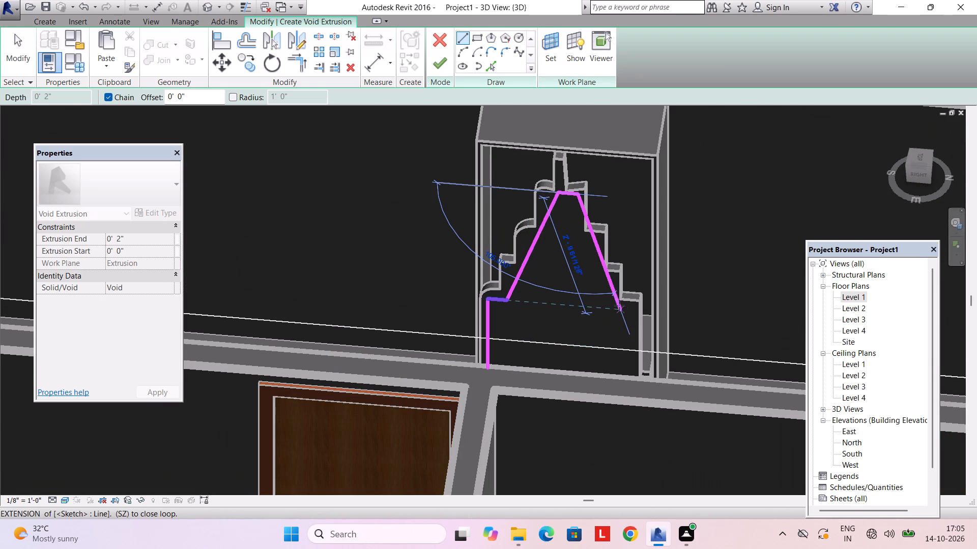
scroll(623, 309, up, 4)
click(623, 312)
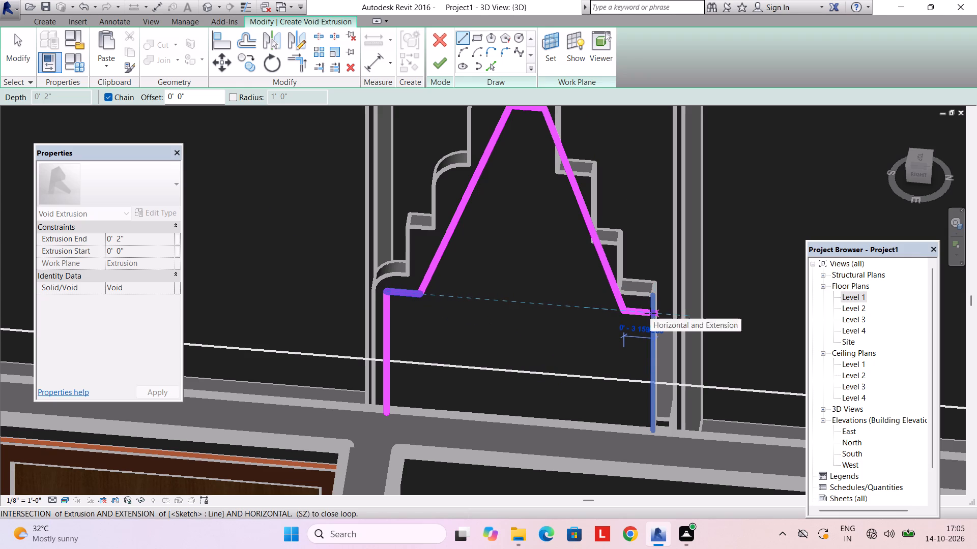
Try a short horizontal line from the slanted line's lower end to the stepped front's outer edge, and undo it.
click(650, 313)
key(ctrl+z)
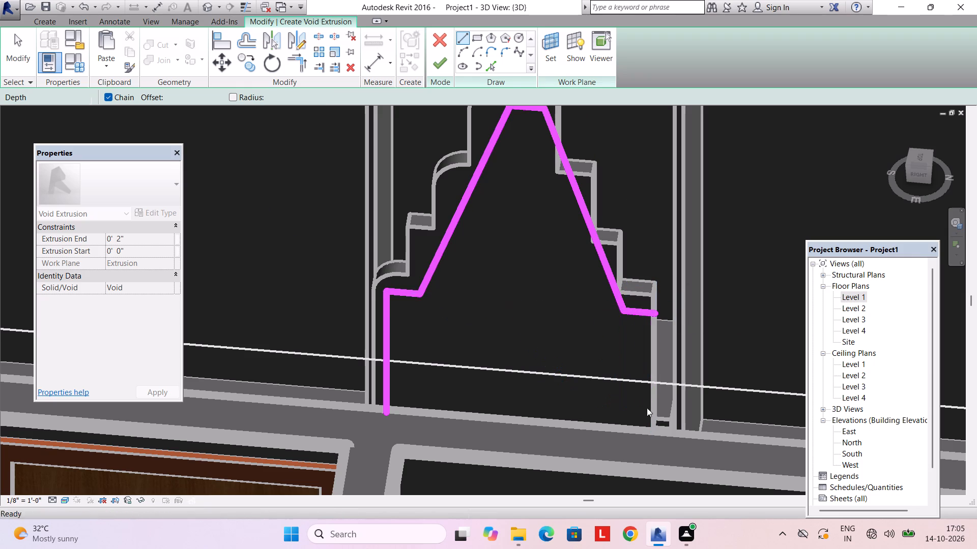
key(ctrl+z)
Sketch a horizontal line about 2 1/2" outward from the slanted line's lower end, and a vertical about 1'-8" down to the stepped front's base.
click(624, 312)
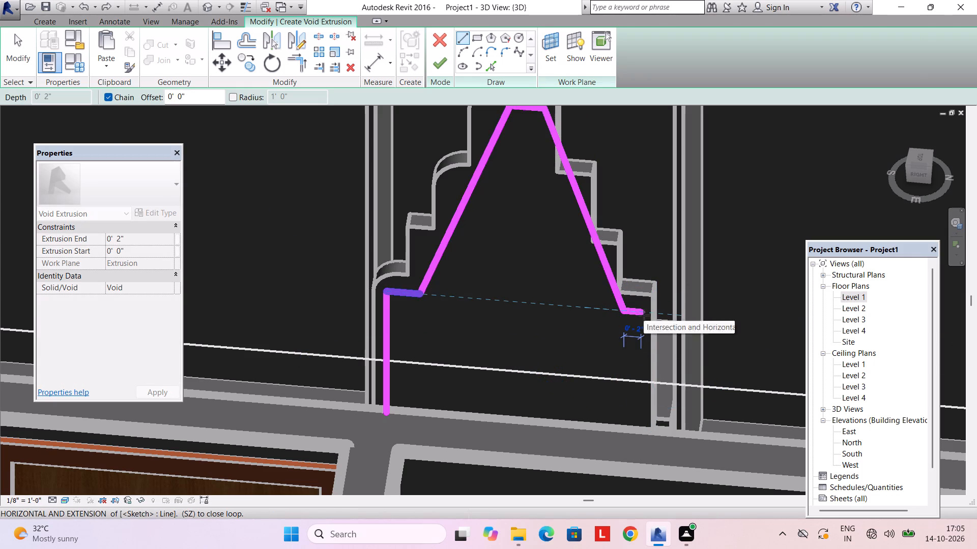
scroll(644, 315, up, 7)
click(650, 309)
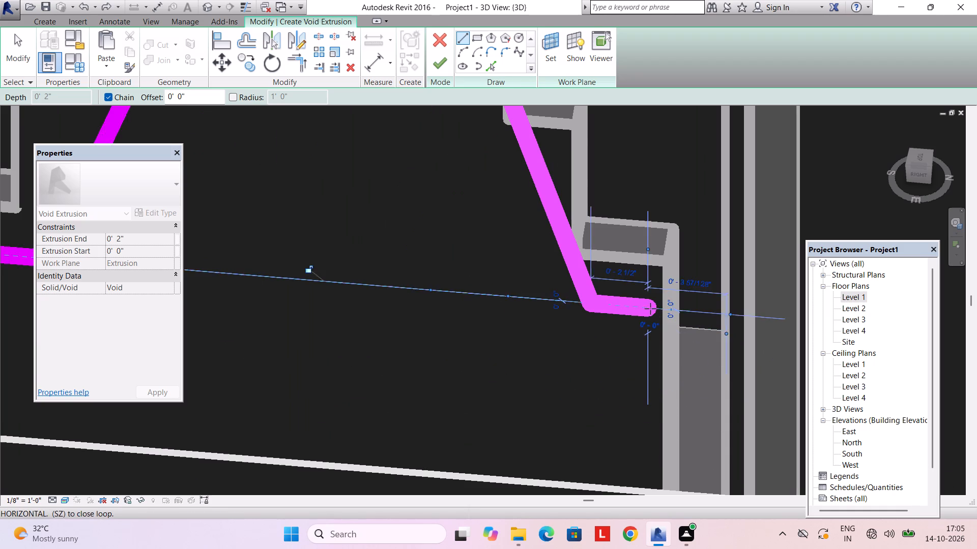
scroll(649, 322, down, 7)
middle_drag(630, 386, 641, 418)
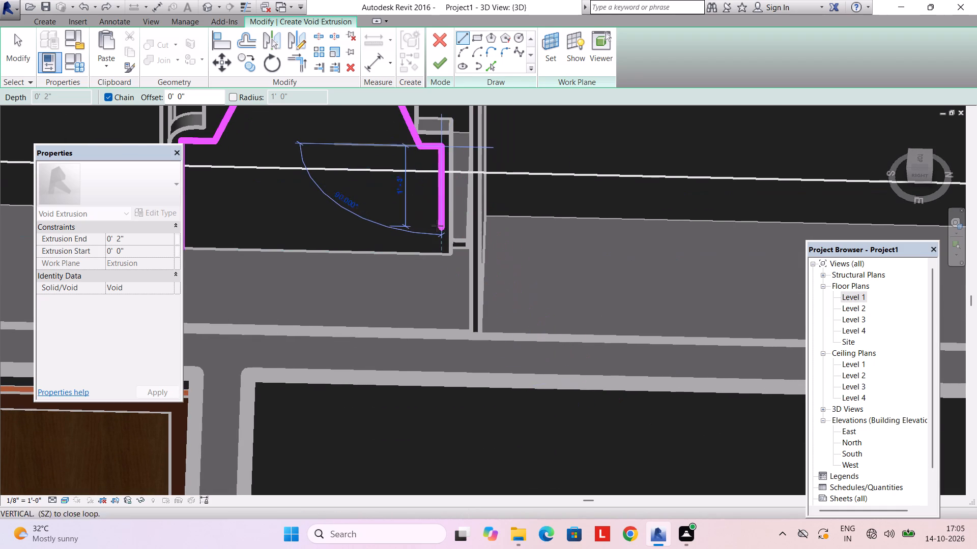
scroll(438, 239, up, 1)
middle_drag(438, 239, 551, 284)
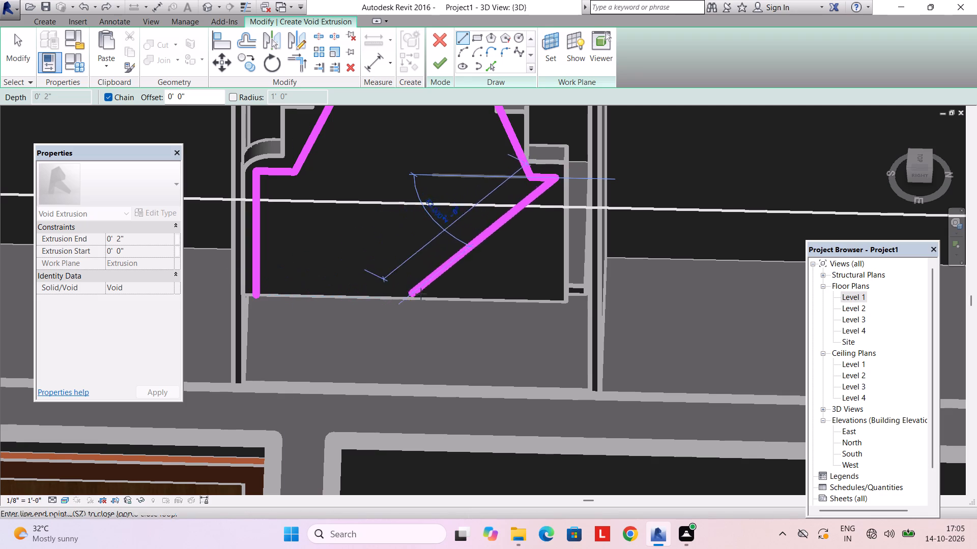
click(553, 301)
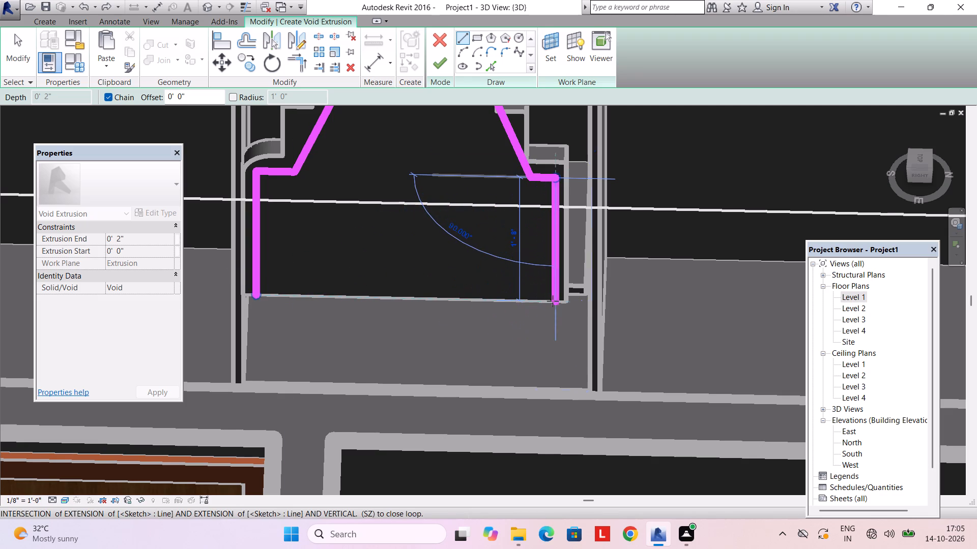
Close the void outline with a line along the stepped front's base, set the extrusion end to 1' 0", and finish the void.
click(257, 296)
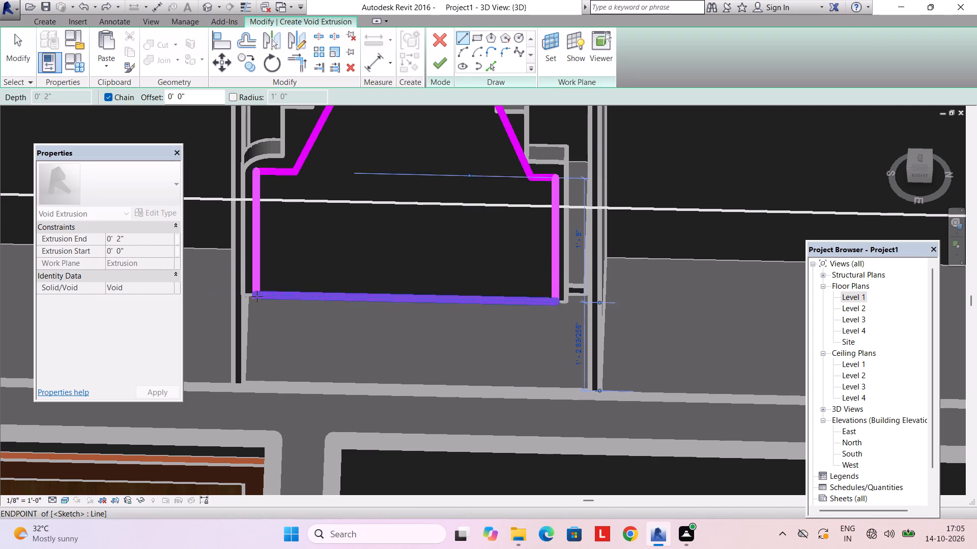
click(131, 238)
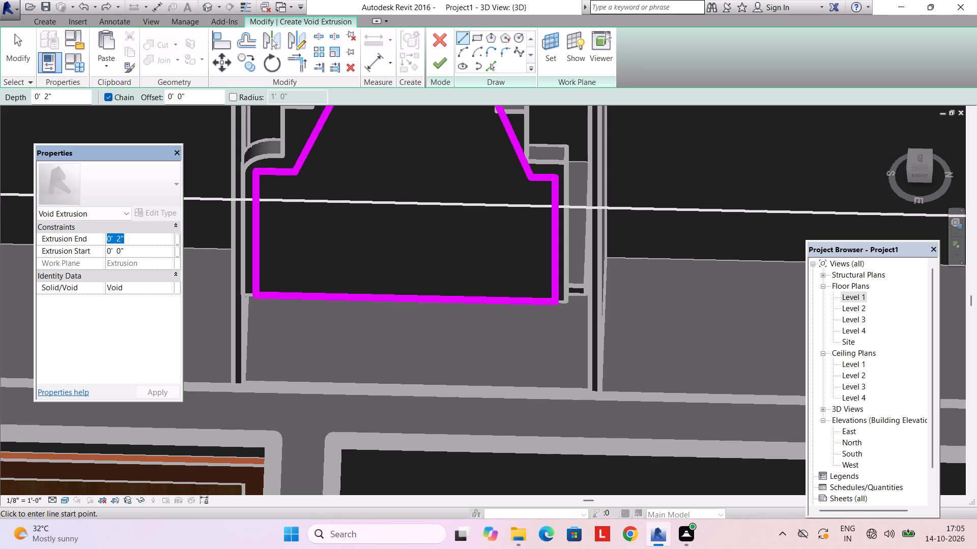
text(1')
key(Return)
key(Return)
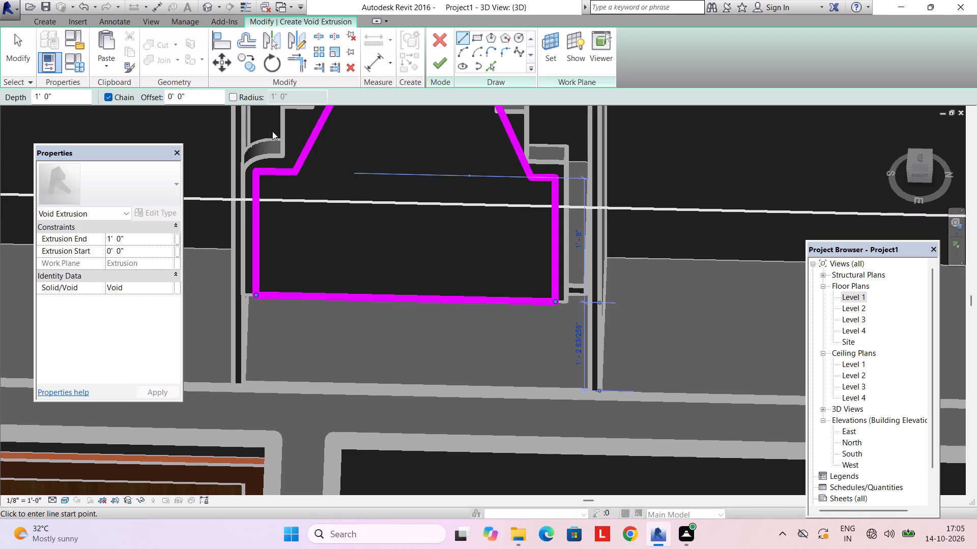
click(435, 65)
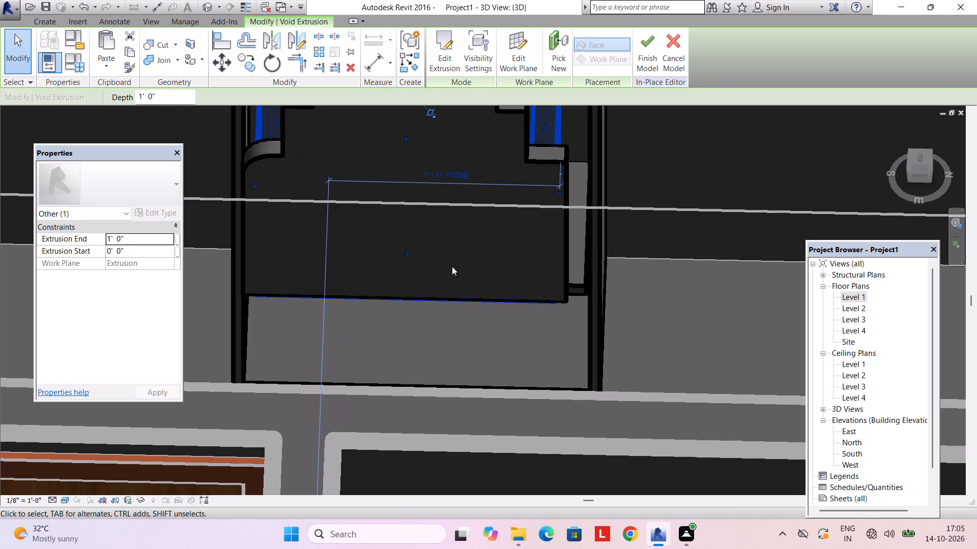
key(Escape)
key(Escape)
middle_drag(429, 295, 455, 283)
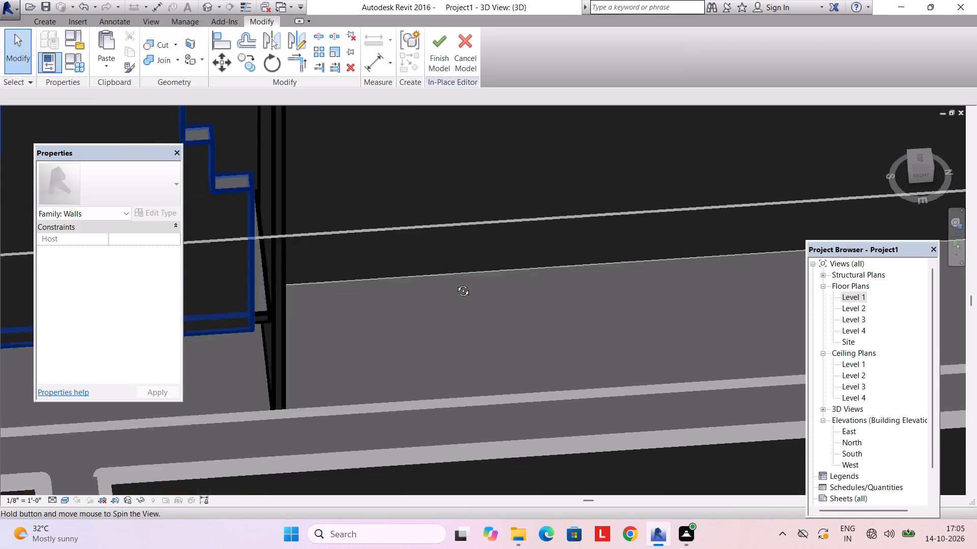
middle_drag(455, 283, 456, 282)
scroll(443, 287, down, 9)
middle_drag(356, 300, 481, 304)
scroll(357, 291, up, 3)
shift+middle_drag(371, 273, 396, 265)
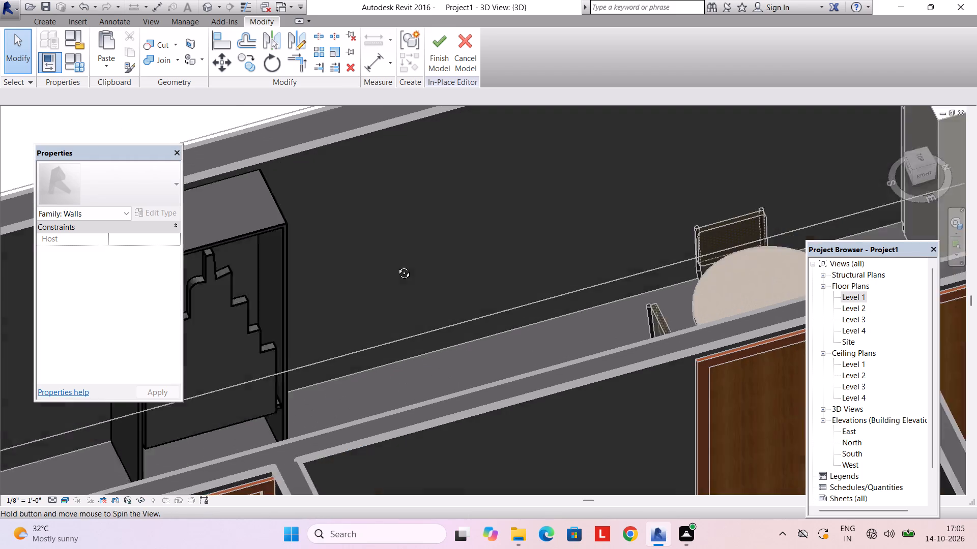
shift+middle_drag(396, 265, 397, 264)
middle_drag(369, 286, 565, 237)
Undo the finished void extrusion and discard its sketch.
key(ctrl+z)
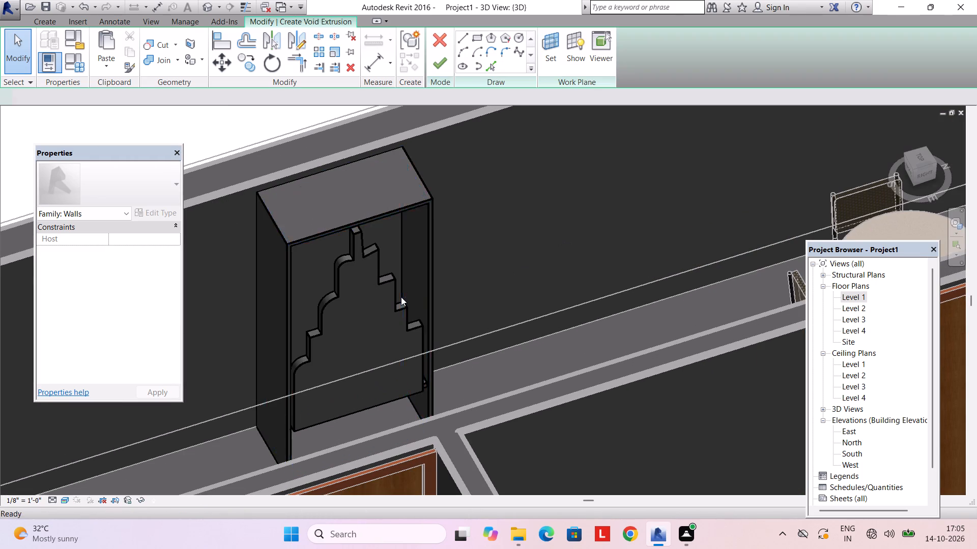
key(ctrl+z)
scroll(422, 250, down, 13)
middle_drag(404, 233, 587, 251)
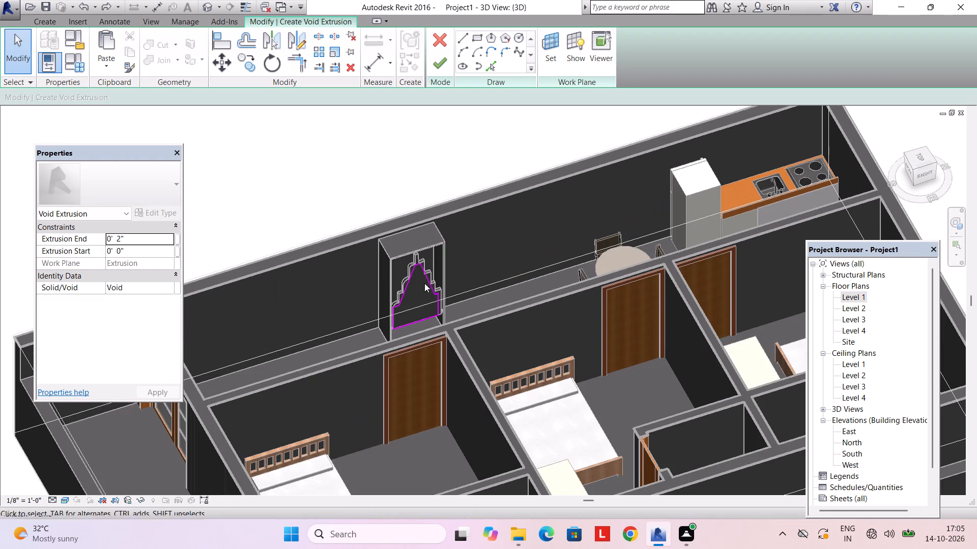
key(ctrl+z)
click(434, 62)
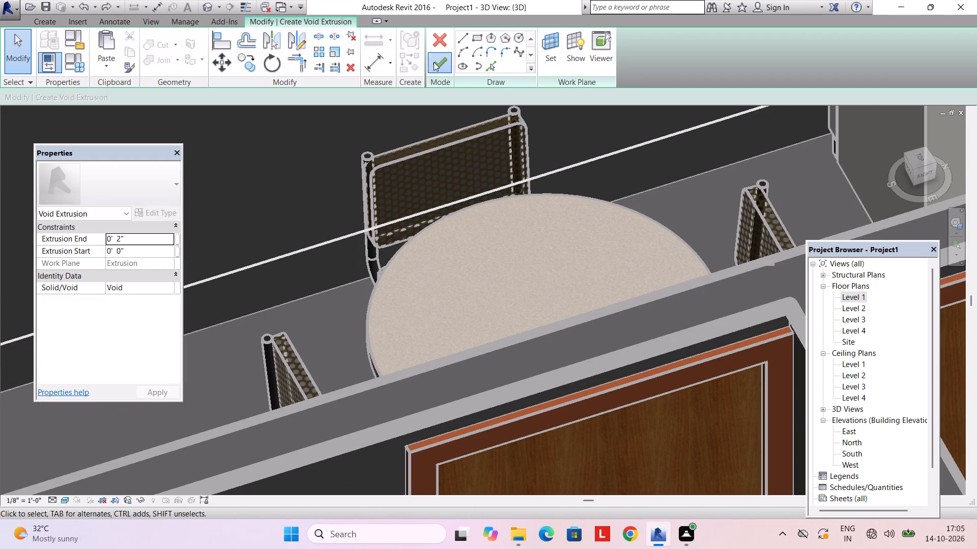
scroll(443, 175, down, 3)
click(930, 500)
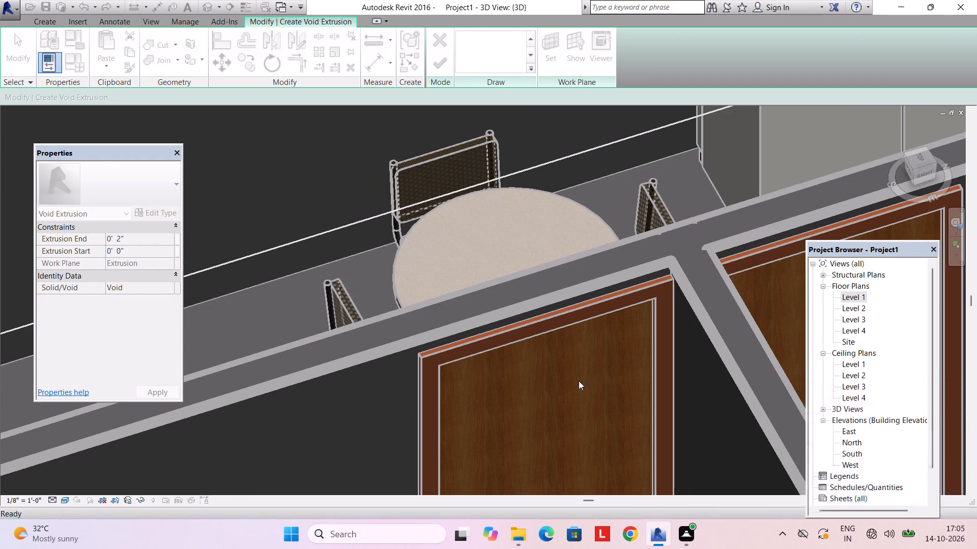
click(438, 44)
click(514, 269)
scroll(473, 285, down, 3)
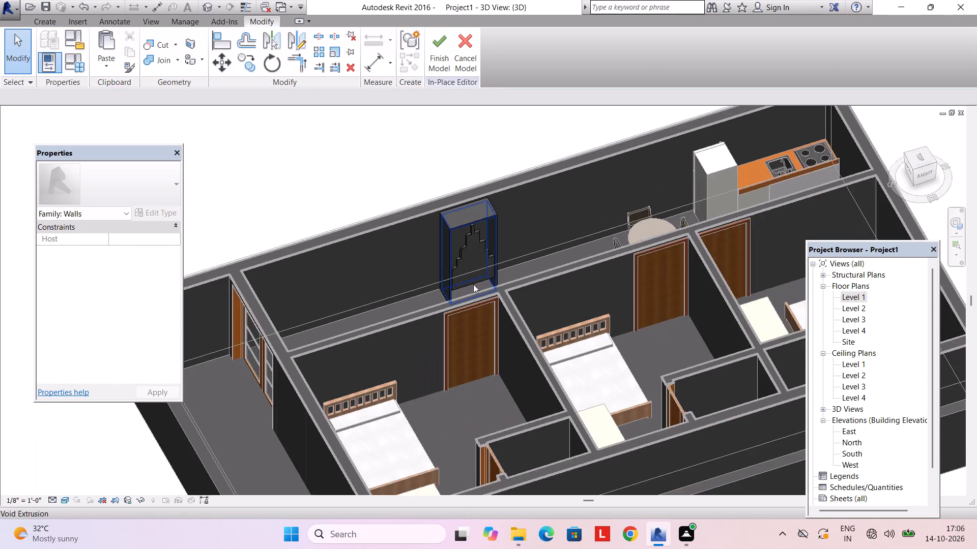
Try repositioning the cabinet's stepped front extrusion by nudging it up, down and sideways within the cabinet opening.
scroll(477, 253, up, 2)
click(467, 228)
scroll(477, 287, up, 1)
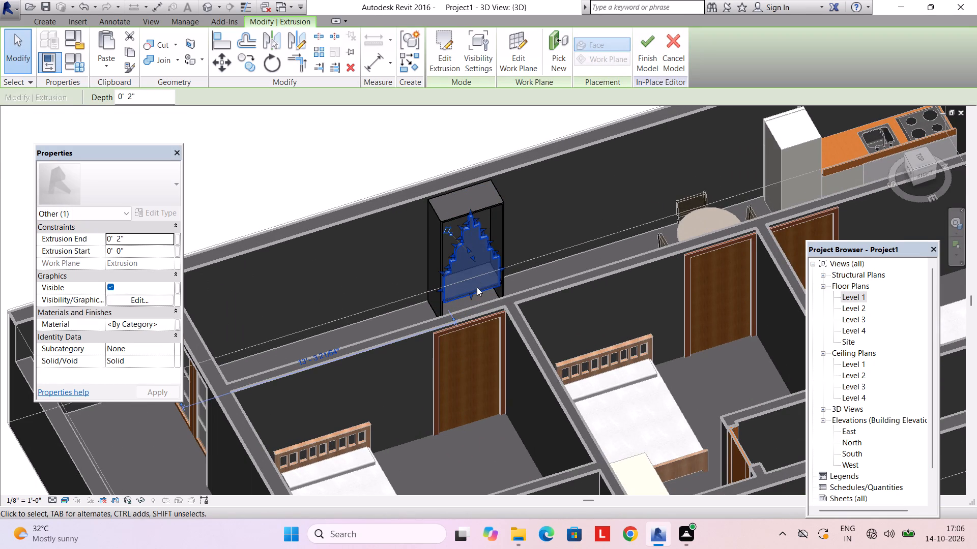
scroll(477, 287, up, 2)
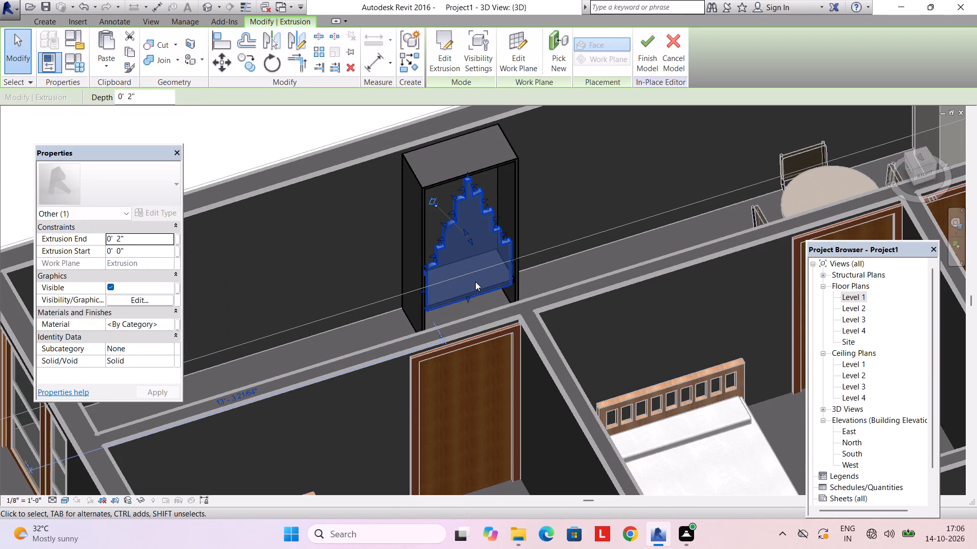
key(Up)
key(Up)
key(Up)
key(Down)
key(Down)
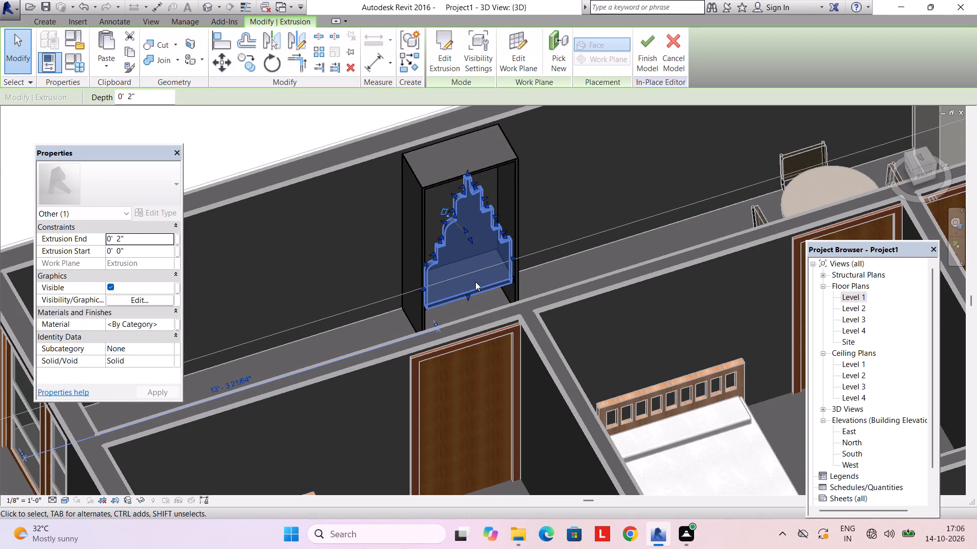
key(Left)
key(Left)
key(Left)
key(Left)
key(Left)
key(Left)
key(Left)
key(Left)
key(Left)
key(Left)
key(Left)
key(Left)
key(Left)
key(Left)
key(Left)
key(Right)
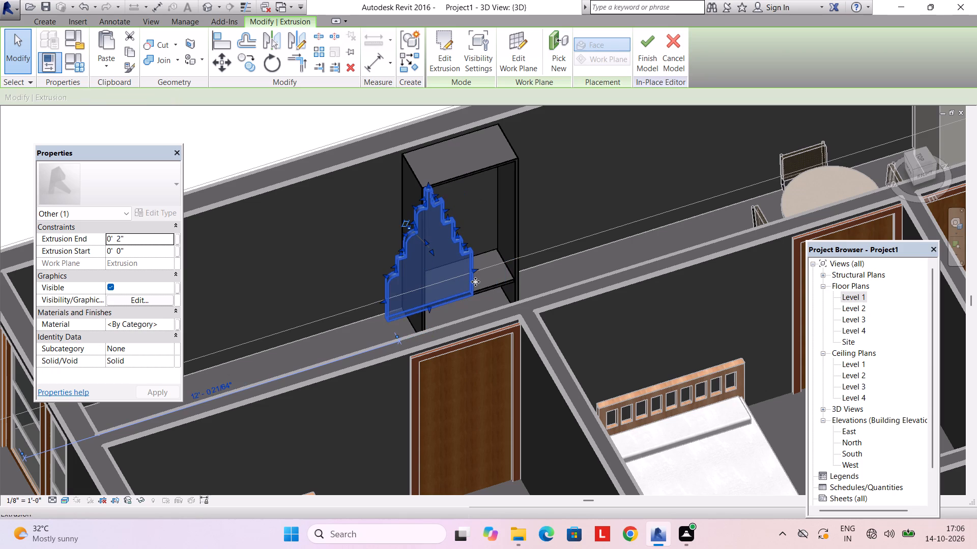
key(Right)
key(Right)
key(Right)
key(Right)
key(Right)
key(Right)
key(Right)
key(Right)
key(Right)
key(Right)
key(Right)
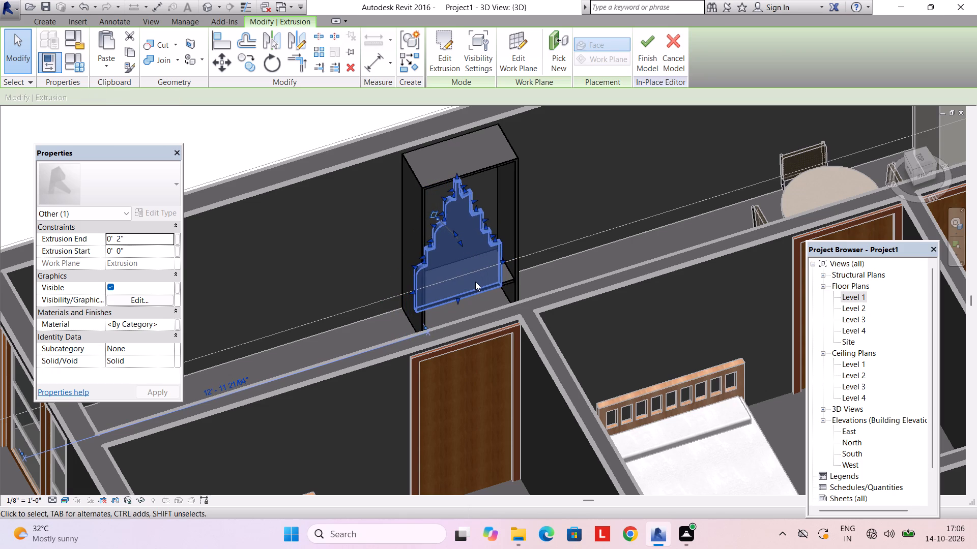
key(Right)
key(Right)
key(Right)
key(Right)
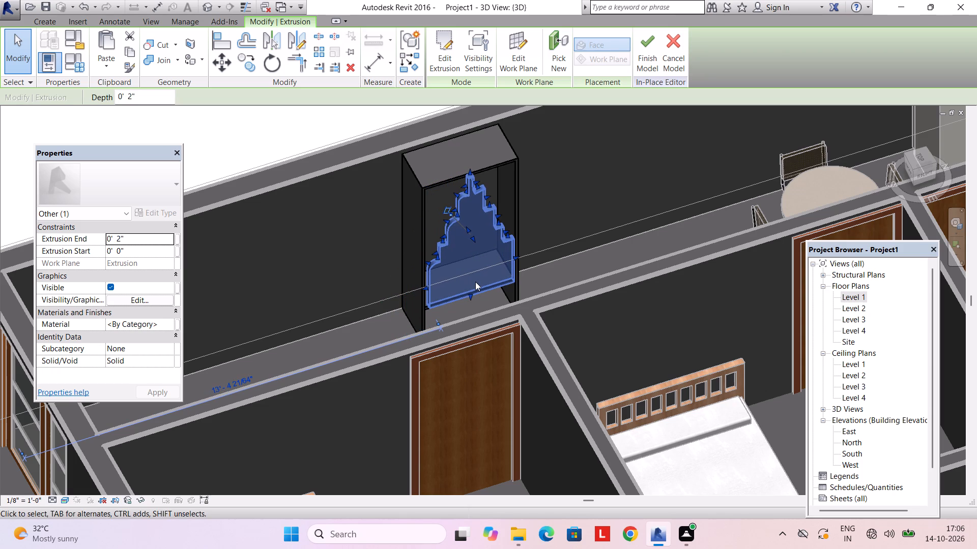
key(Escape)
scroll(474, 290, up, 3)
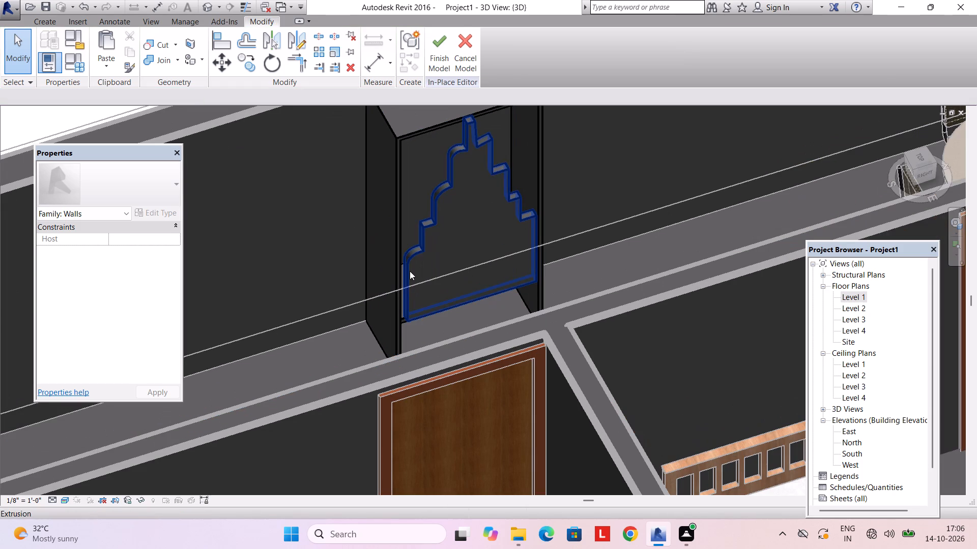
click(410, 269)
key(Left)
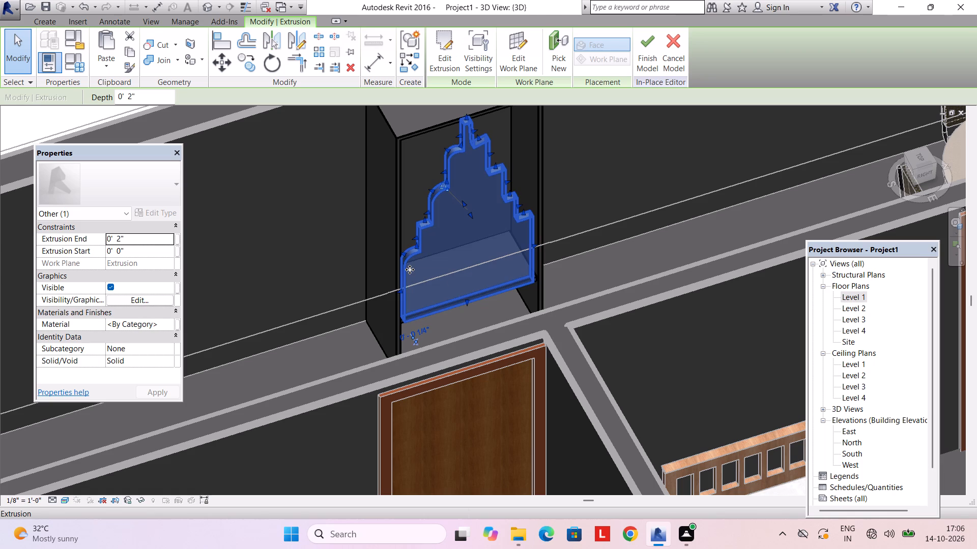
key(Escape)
Delete the stepped front extrusion from the cabinet and finish the in-place model.
click(491, 147)
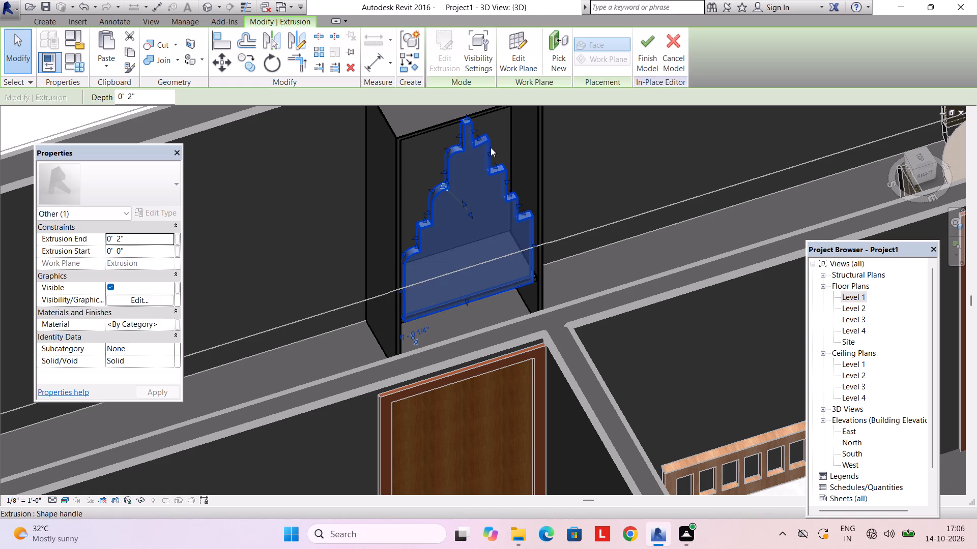
key(Delete)
click(444, 52)
key(Escape)
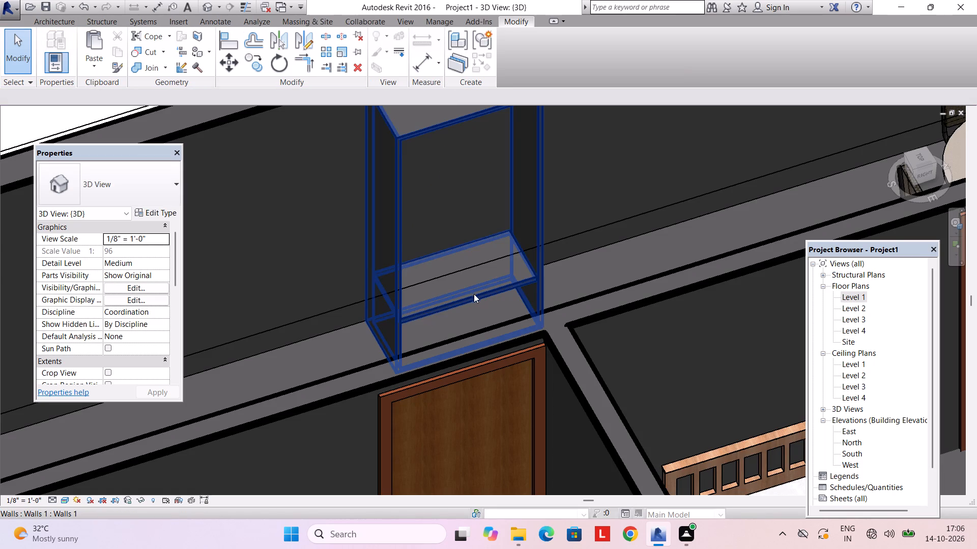
scroll(464, 295, down, 1)
shift+middle_drag(464, 306, 487, 304)
scroll(413, 260, down, 4)
middle_drag(398, 267, 459, 229)
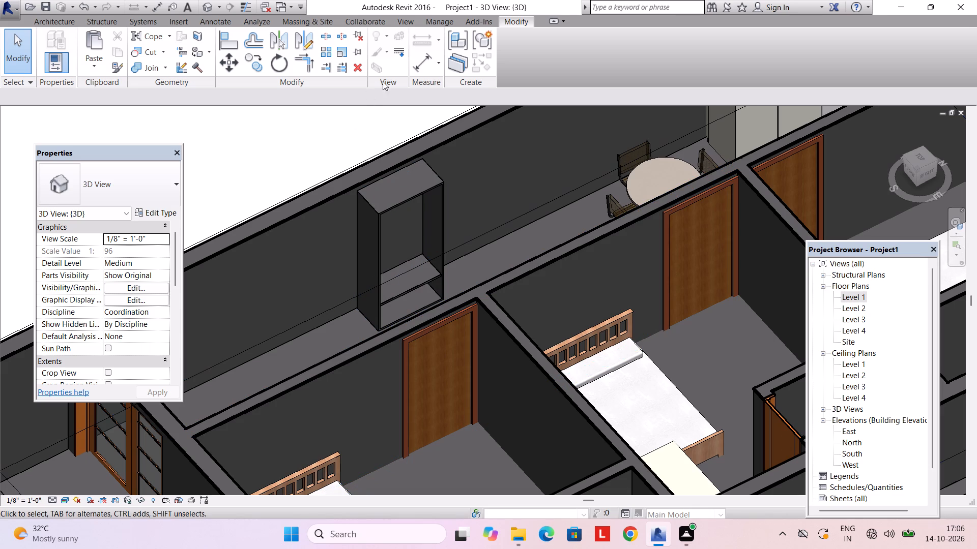
Copy all of the house's walls, doors, fixtures and furniture from the Level 1 floor plan to the clipboard.
double_click(864, 296)
scroll(502, 318, down, 3)
middle_click(480, 297)
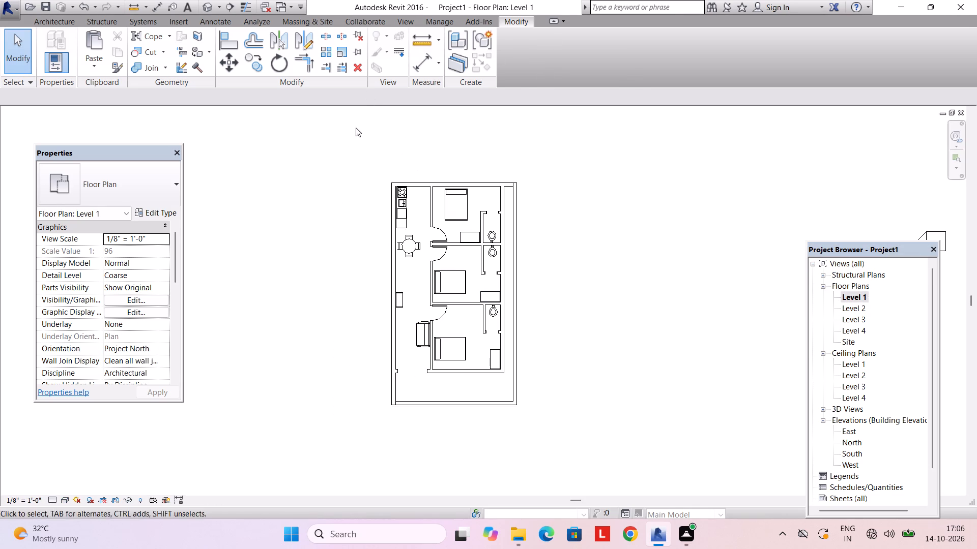
drag(354, 129, 565, 421)
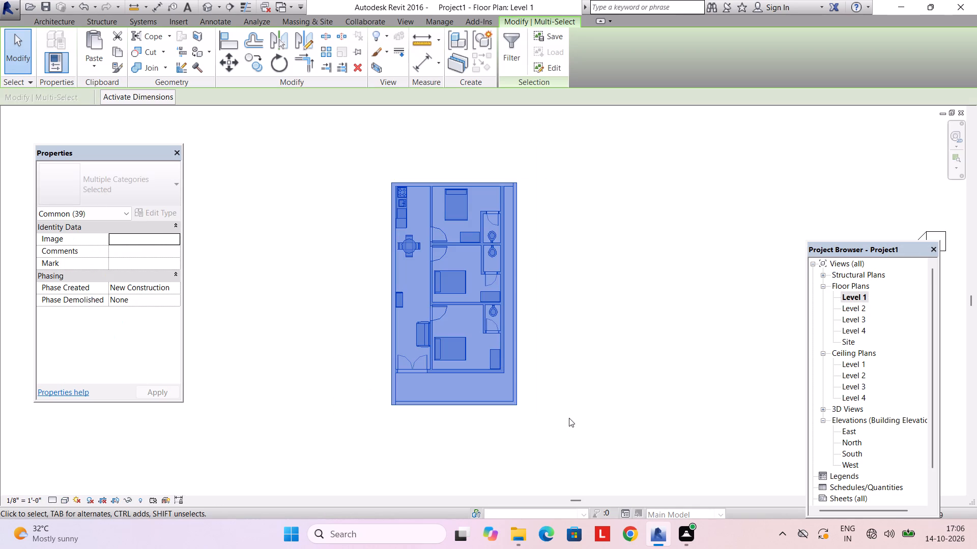
key(ctrl+c)
Paste the copied house layout into the Level 2 floor plan, aligned at the outer front corner with the Level 1 walls.
double_click(853, 304)
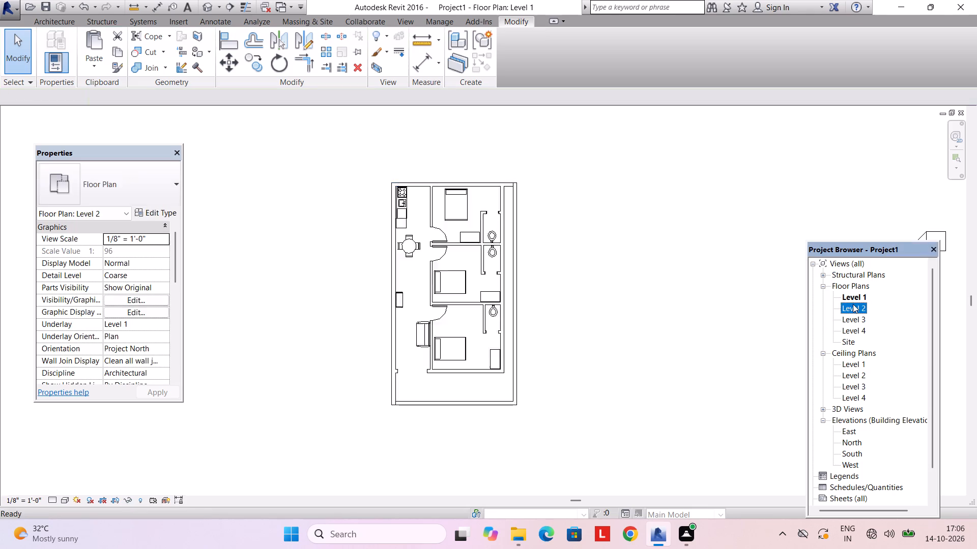
scroll(461, 359, up, 2)
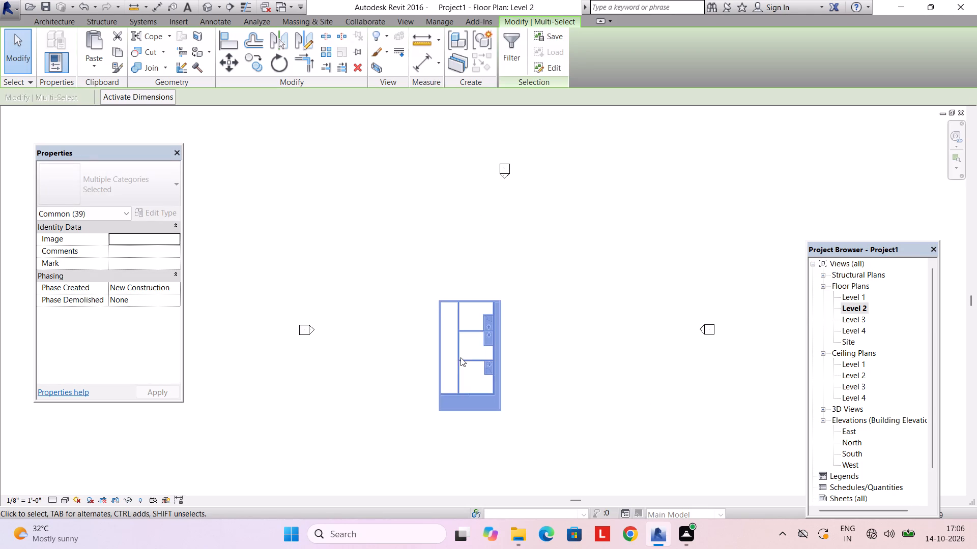
key(Escape)
scroll(462, 369, up, 2)
middle_drag(456, 329, 451, 267)
scroll(451, 303, up, 3)
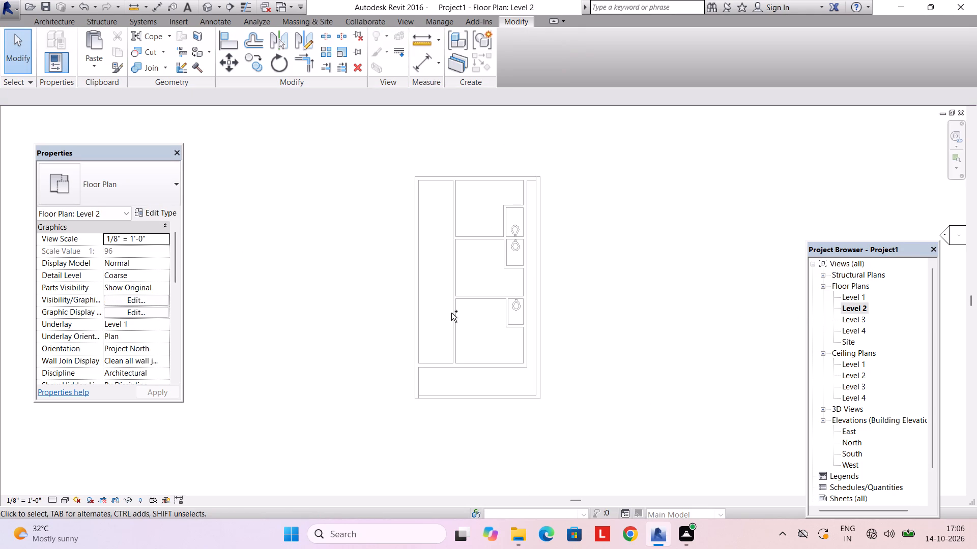
key(ctrl+v)
scroll(410, 408, up, 3)
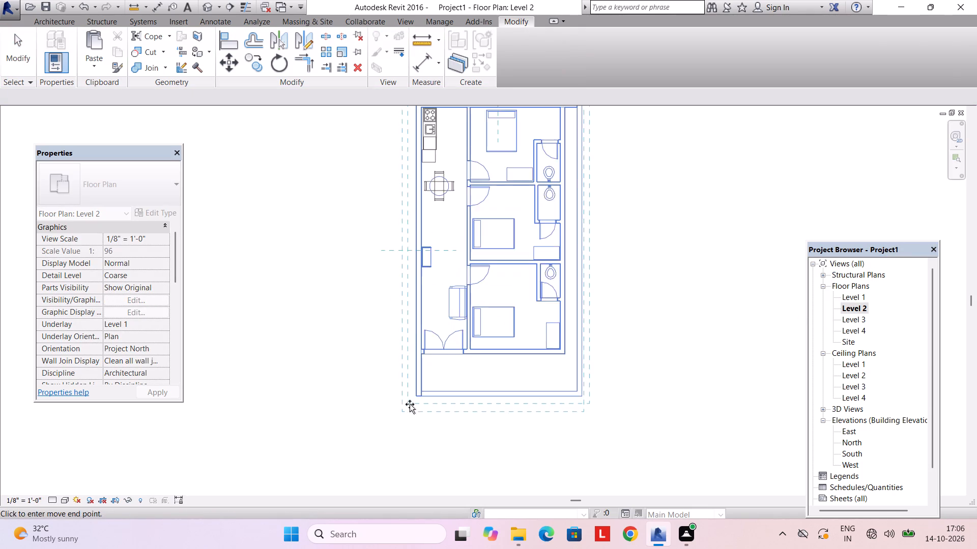
scroll(410, 404, up, 13)
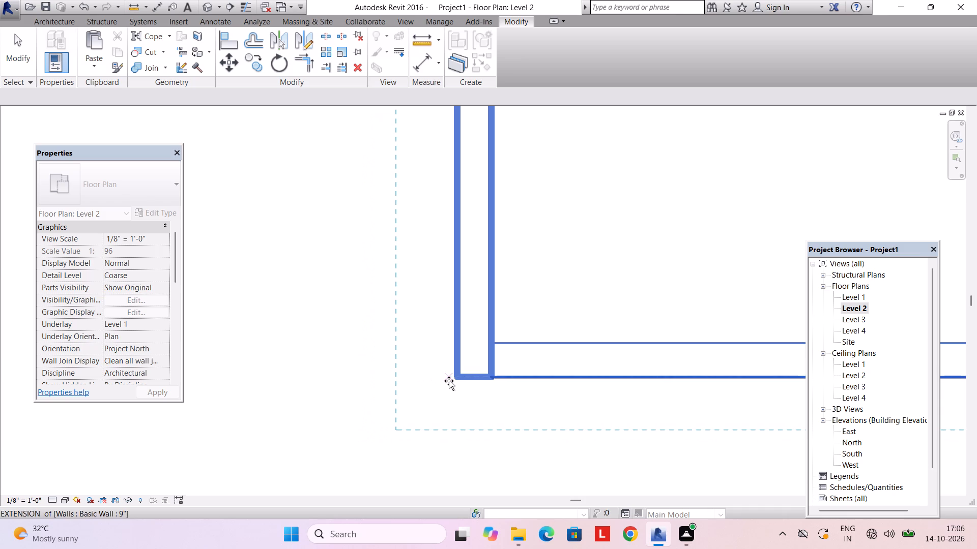
click(449, 381)
scroll(438, 378, down, 13)
key(Escape)
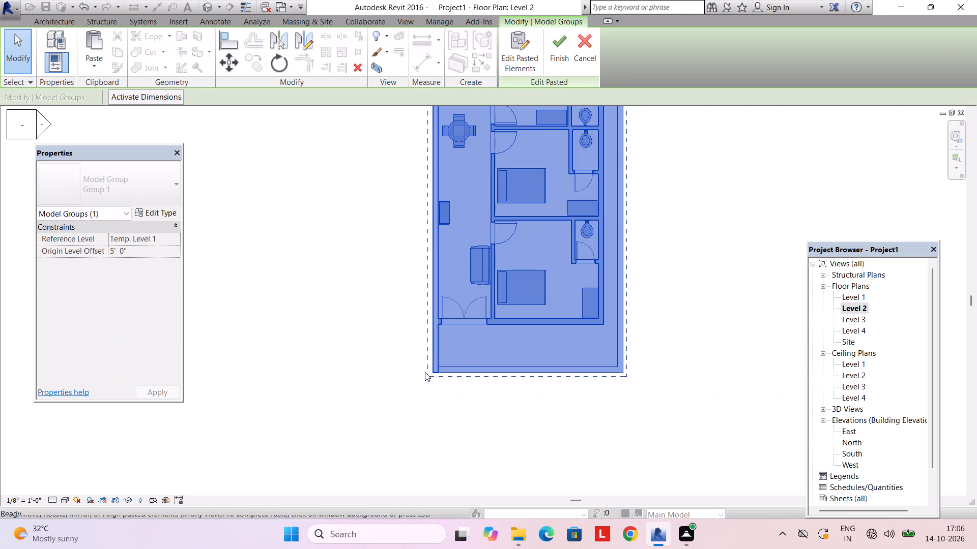
scroll(462, 332, down, 4)
middle_drag(462, 346, 416, 401)
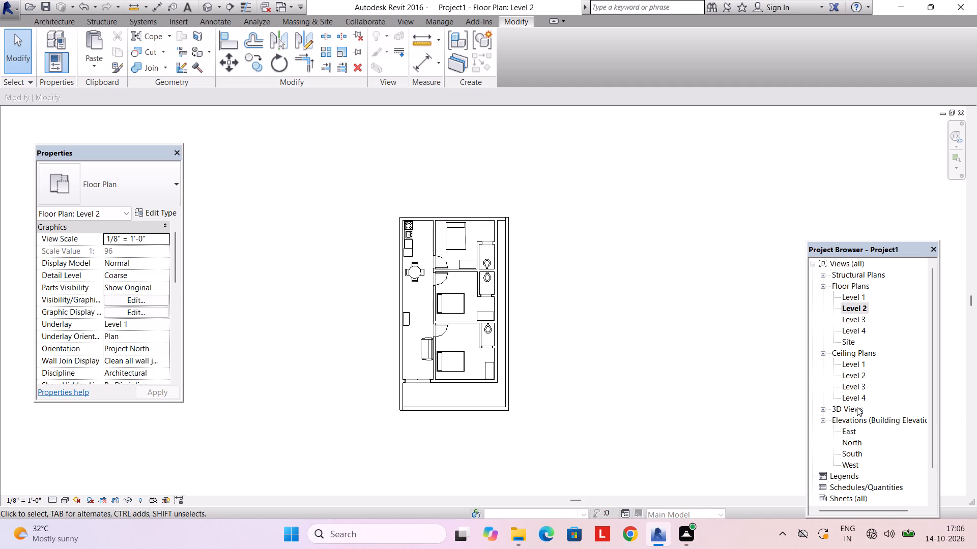
Delete Level 4 and its associated views from the East elevation.
double_click(849, 435)
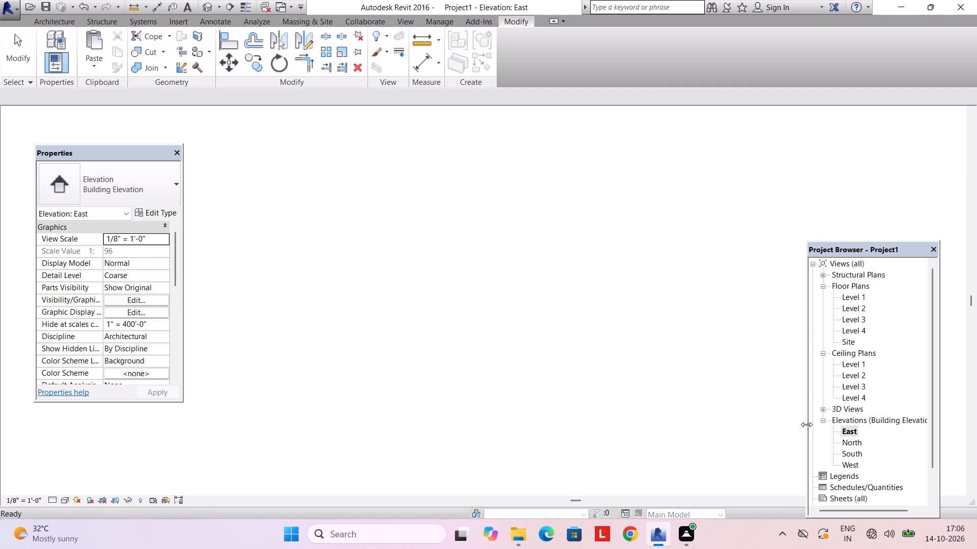
right_click(610, 254)
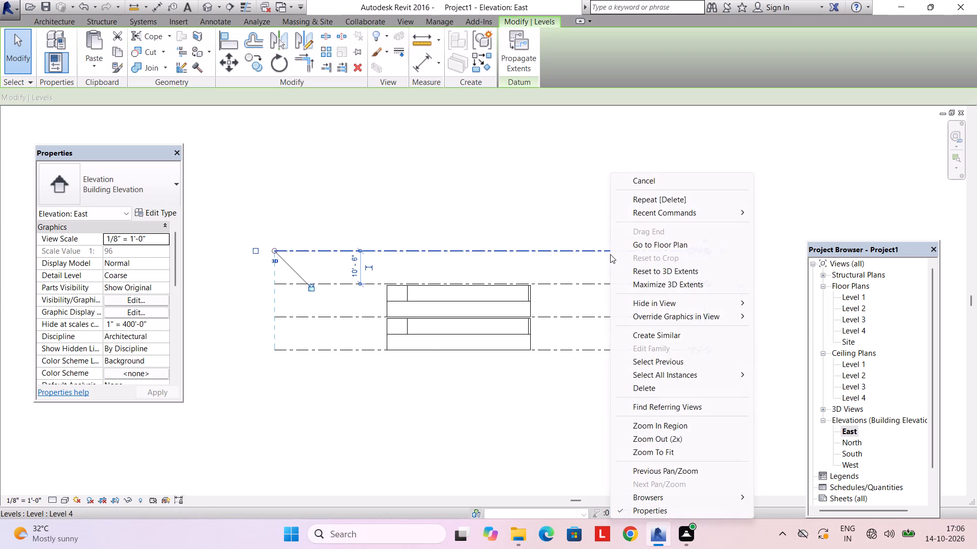
key(Delete)
click(593, 253)
key(Delete)
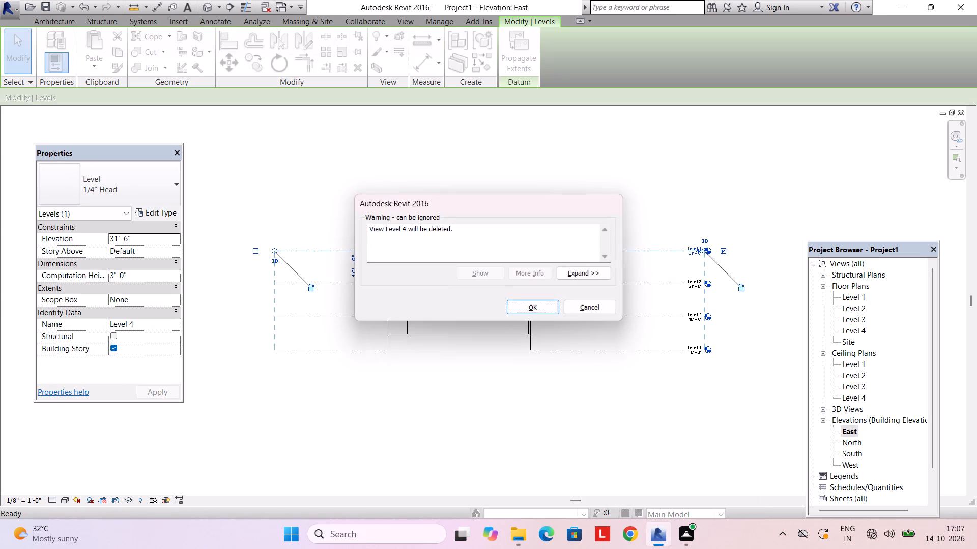
click(541, 309)
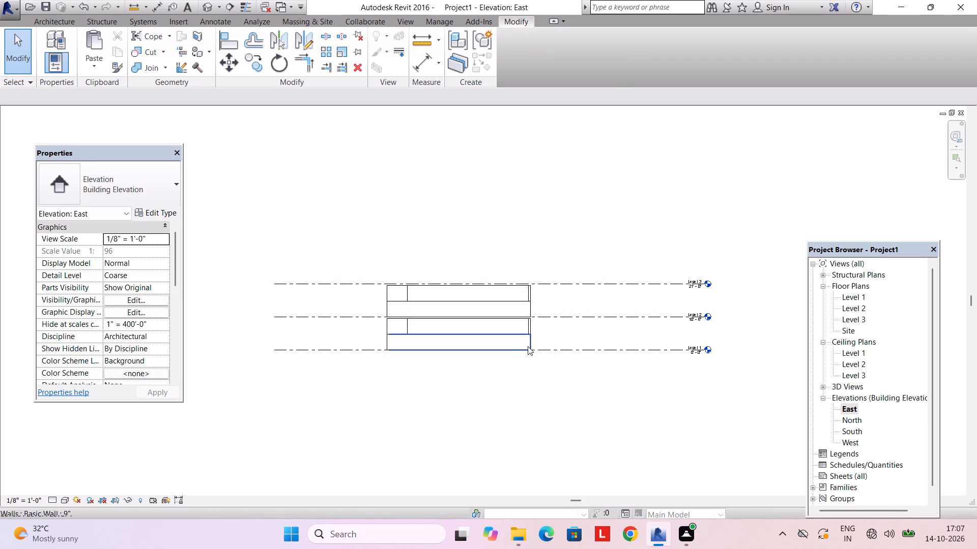
Examine the copied storey in the East elevation, the Level 1 to Level 3 floor plans and the 3D view.
scroll(517, 341, up, 2)
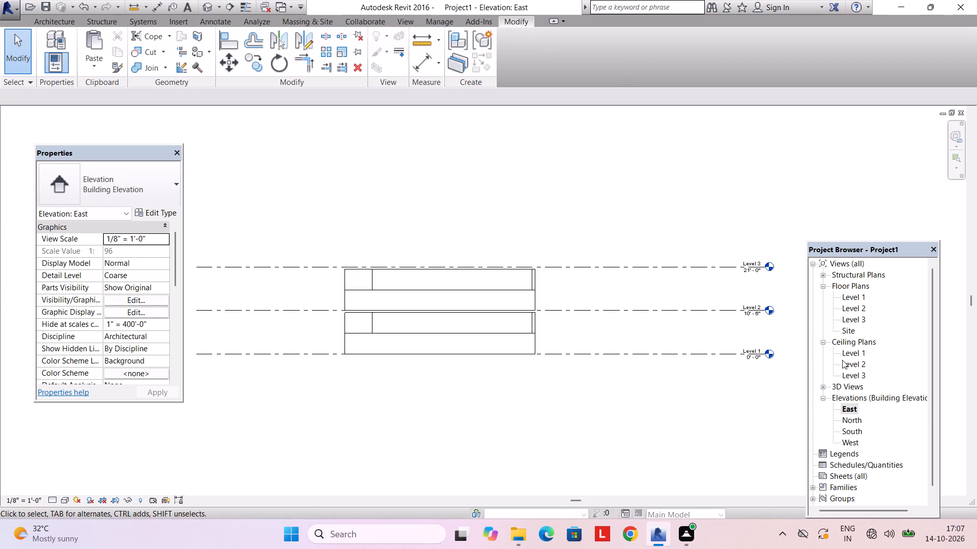
double_click(861, 300)
scroll(496, 322, down, 2)
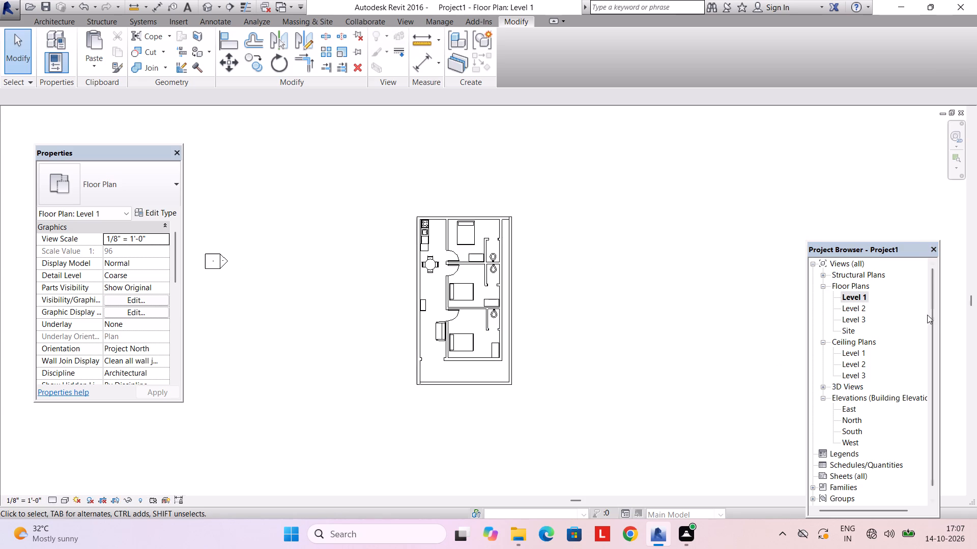
double_click(848, 311)
double_click(858, 318)
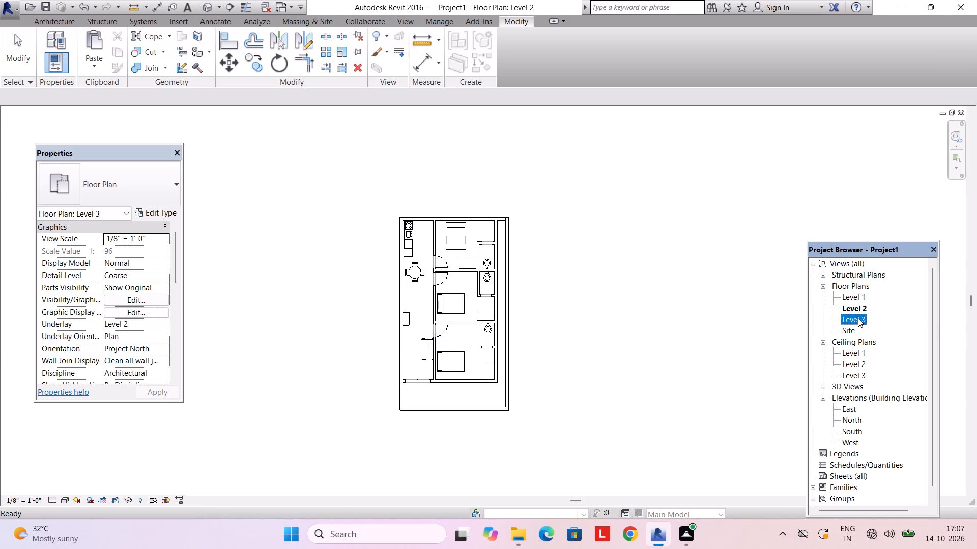
click(396, 23)
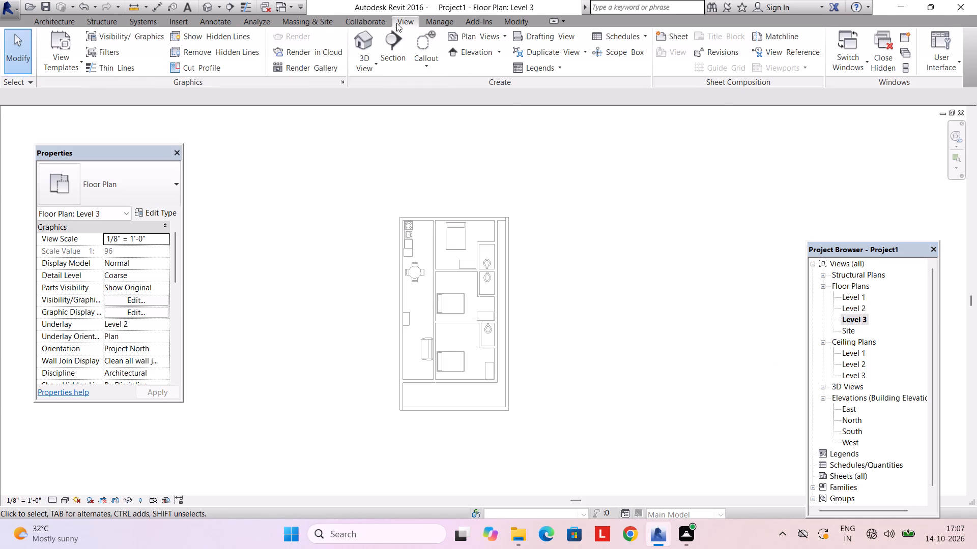
click(364, 37)
scroll(519, 298, down, 9)
middle_drag(518, 316, 521, 313)
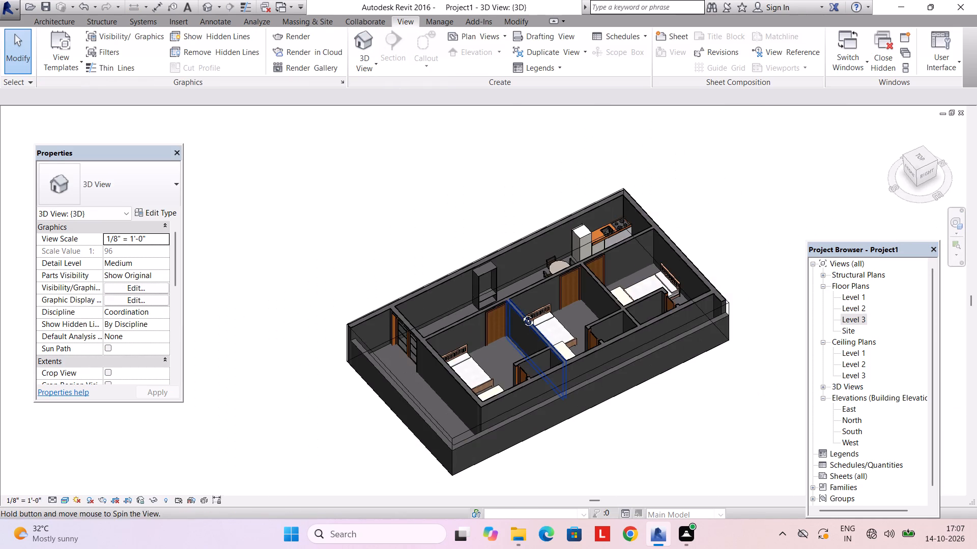
middle_drag(521, 313, 557, 278)
right_click(916, 175)
click(861, 316)
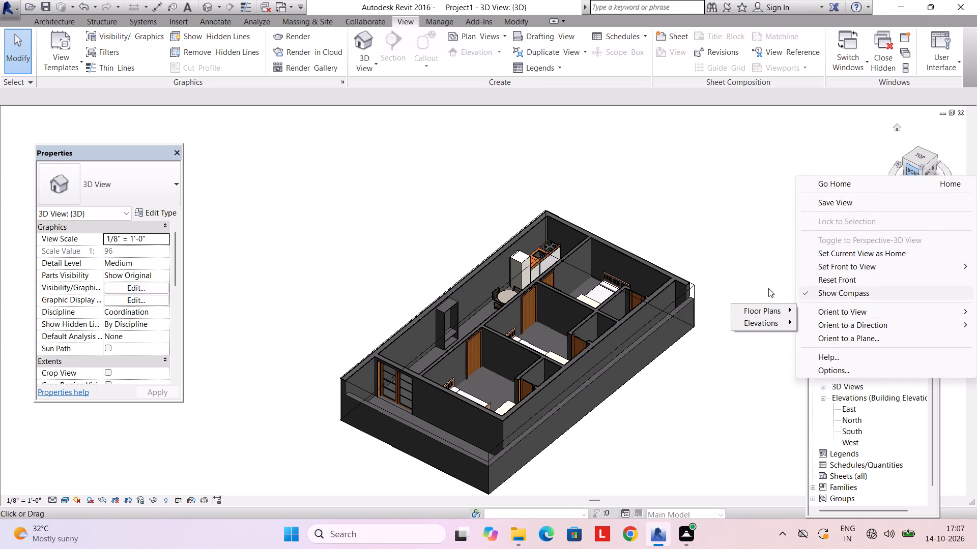
click(779, 307)
click(843, 347)
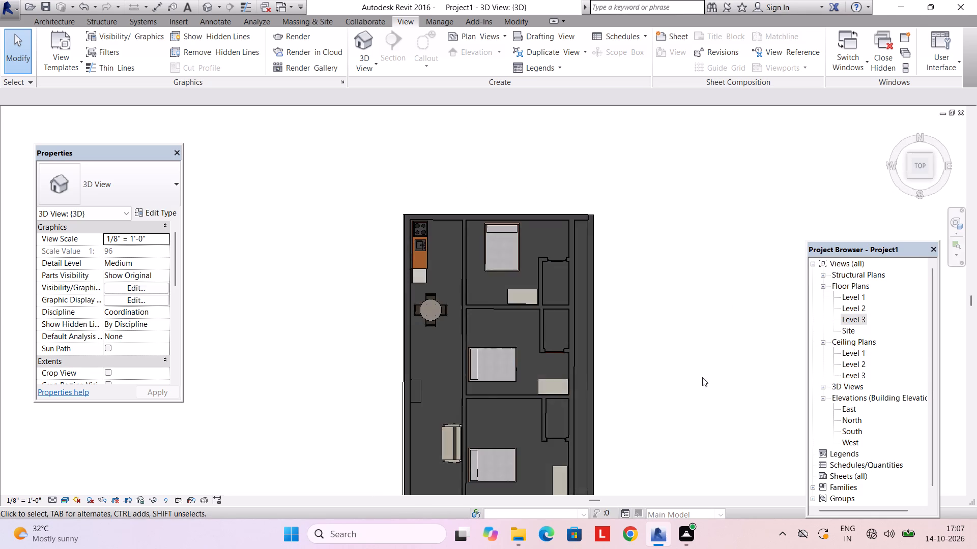
shift+middle_drag(668, 407, 667, 219)
shift+middle_drag(631, 340, 625, 188)
shift+middle_drag(622, 294, 627, 205)
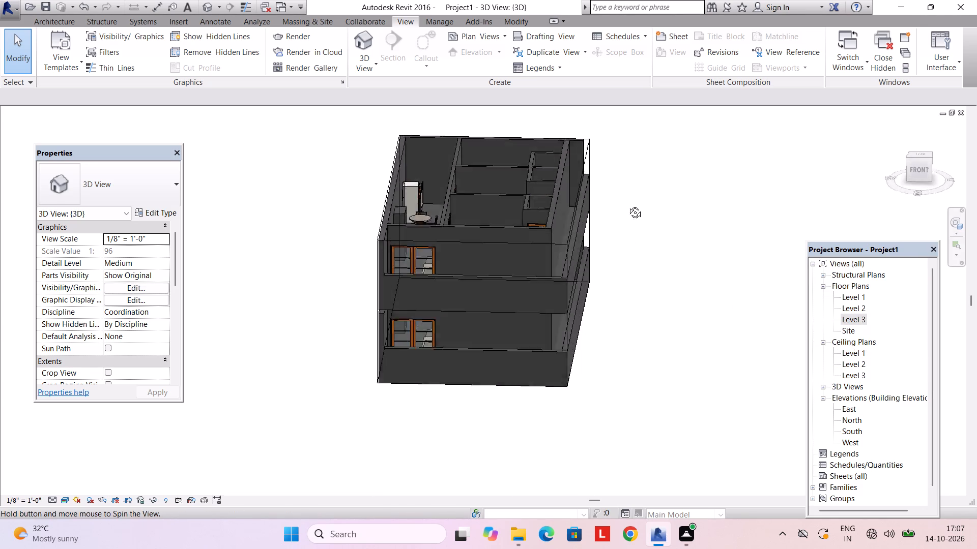
shift+middle_drag(627, 205, 641, 160)
shift+middle_drag(619, 206, 613, 239)
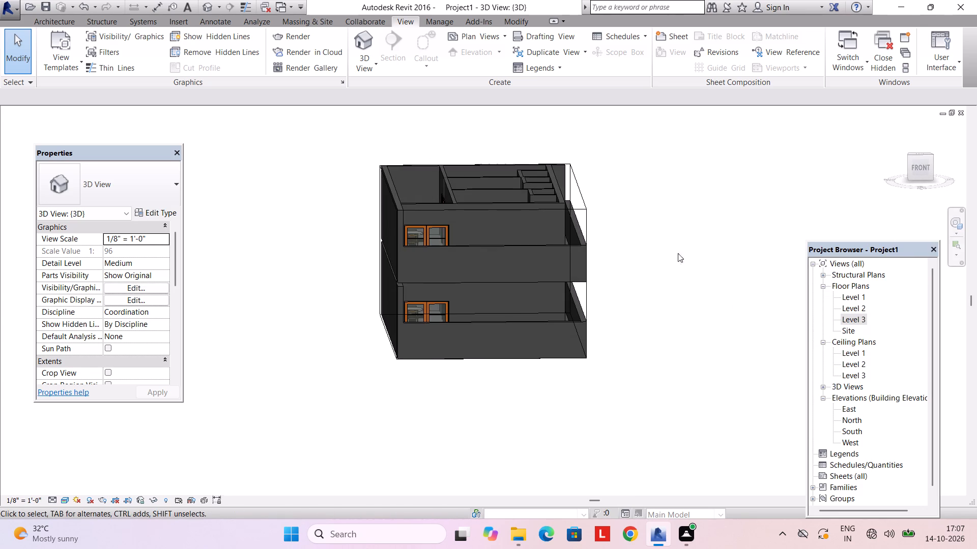
Create a 6" floor on Level 2 with a rectangular boundary from the inner kitchen corner to the front bedroom's inner corner beside the dresser.
double_click(858, 312)
scroll(631, 259, down, 2)
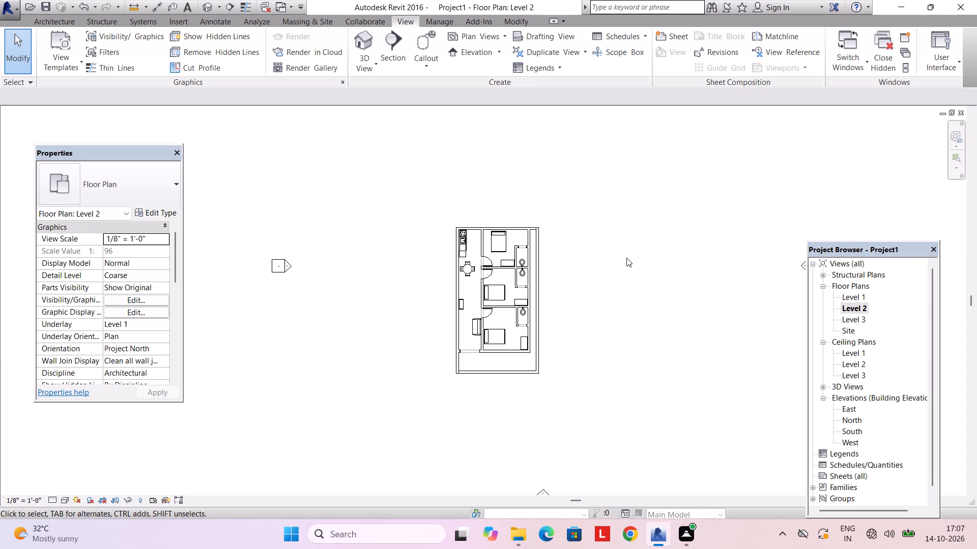
middle_drag(626, 258, 678, 301)
scroll(675, 304, down, 1)
click(51, 26)
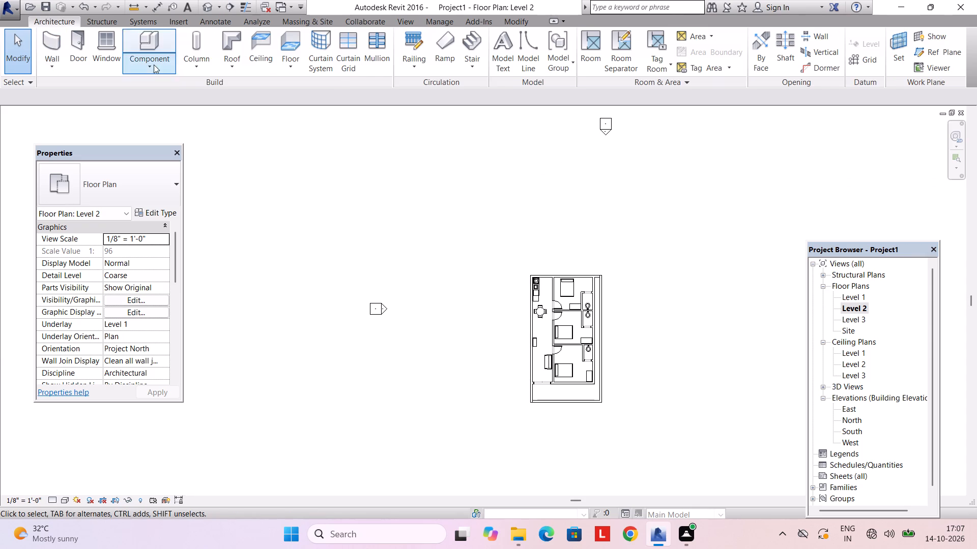
click(288, 41)
middle_drag(406, 347, 266, 333)
scroll(339, 293, up, 1)
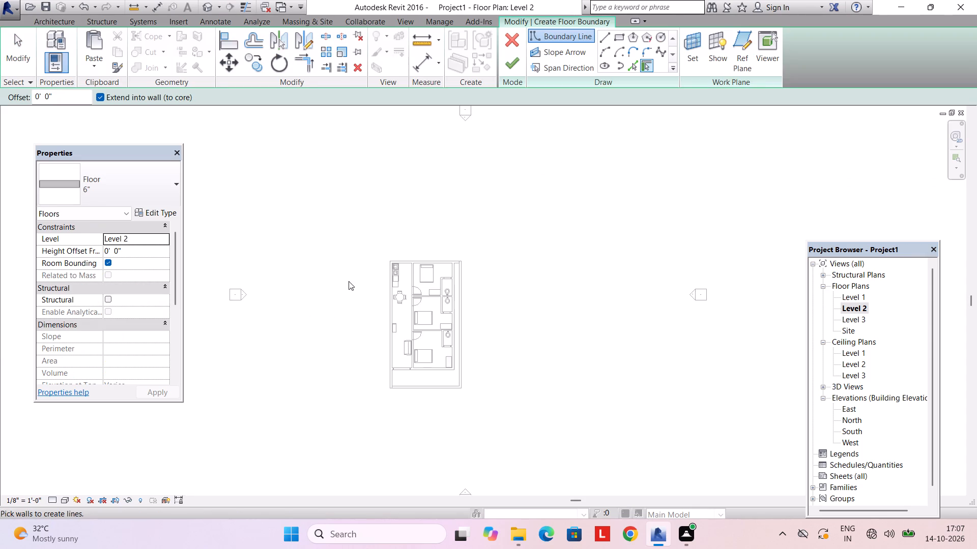
scroll(349, 281, up, 4)
click(623, 40)
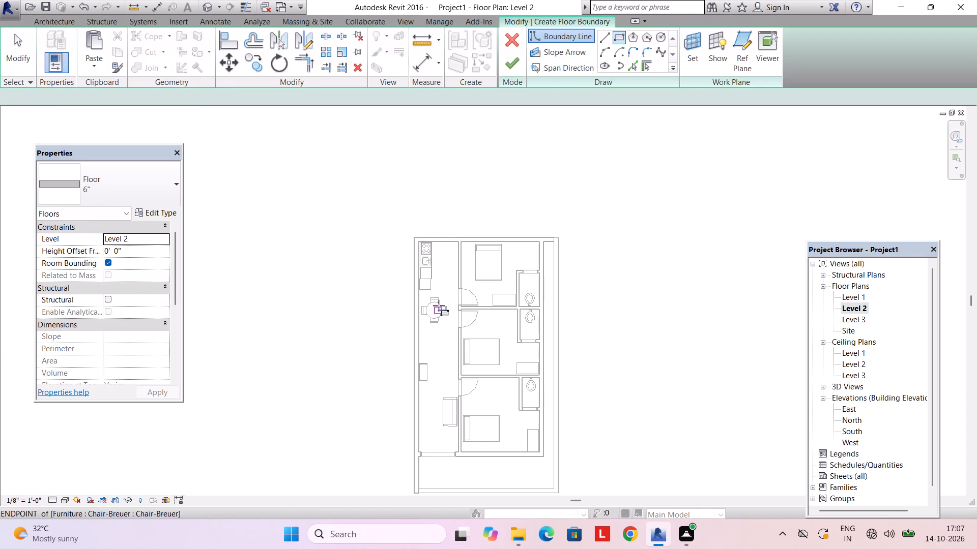
scroll(407, 243, up, 12)
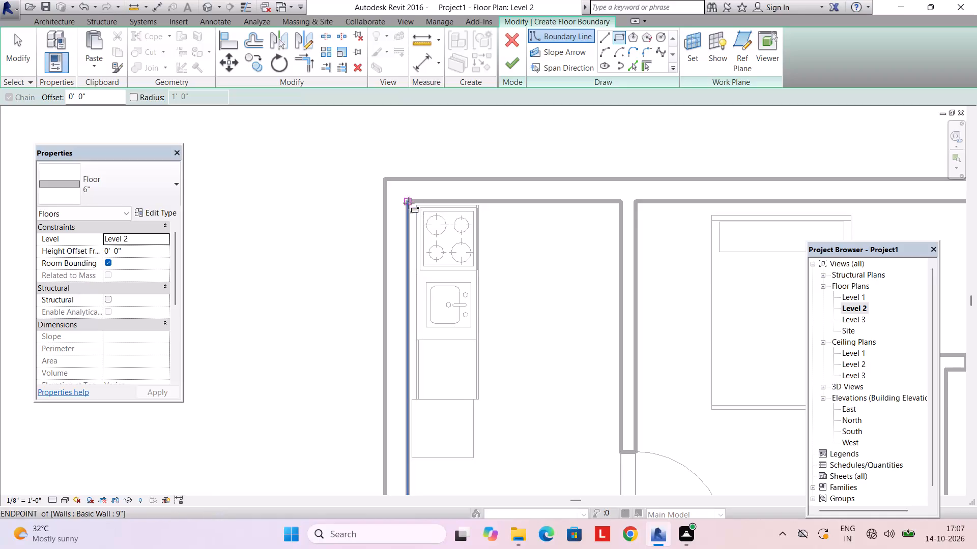
click(409, 203)
scroll(520, 371, down, 2)
middle_drag(534, 415, 342, 217)
scroll(390, 273, down, 4)
middle_drag(507, 452, 437, 301)
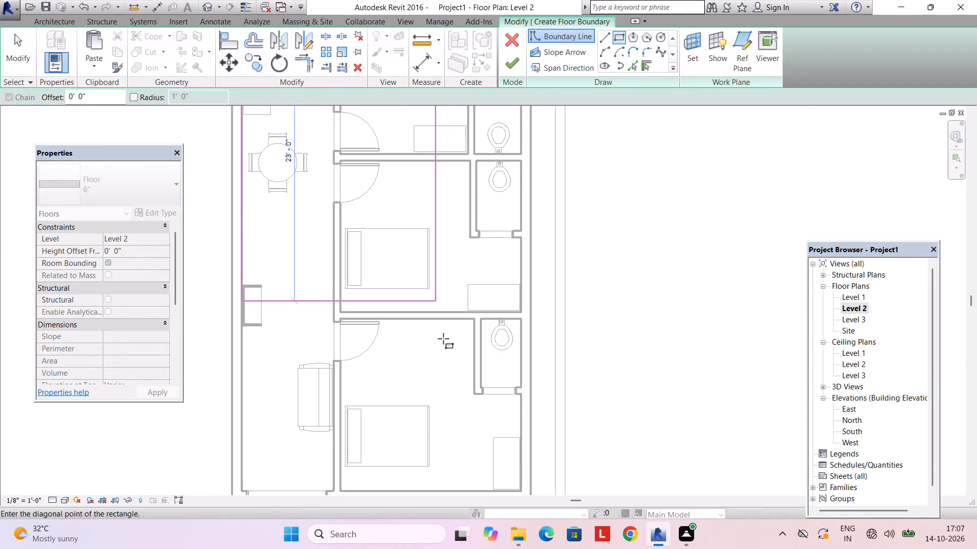
middle_drag(468, 404, 435, 217)
scroll(472, 269, up, 3)
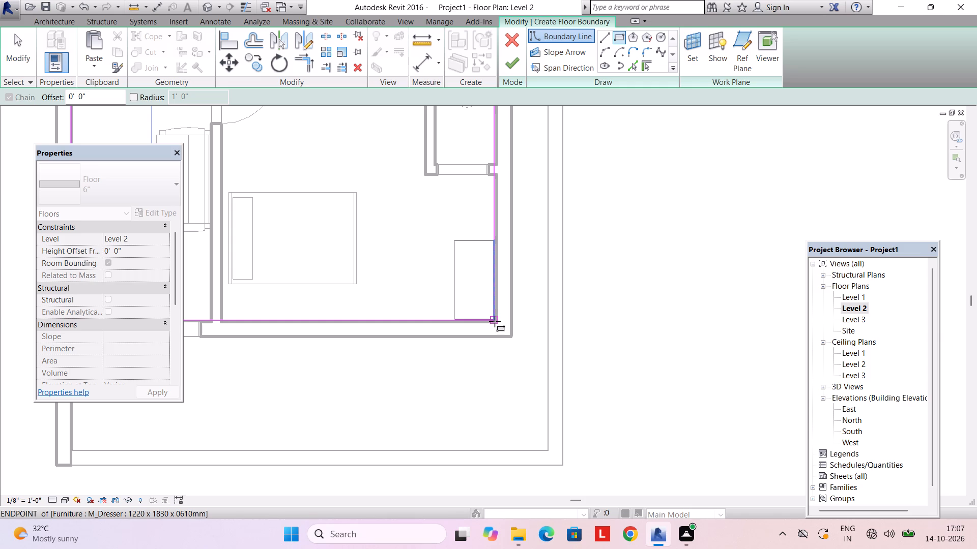
click(496, 322)
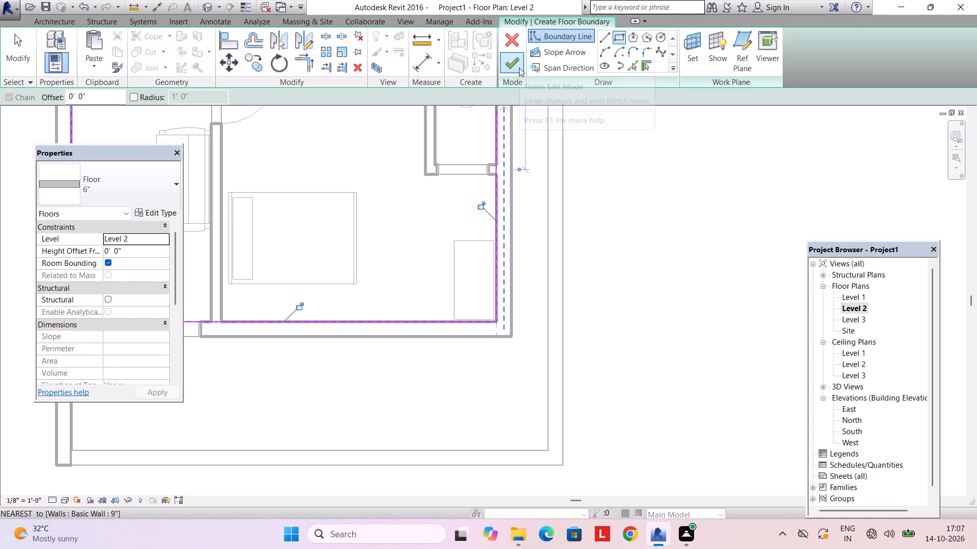
click(519, 68)
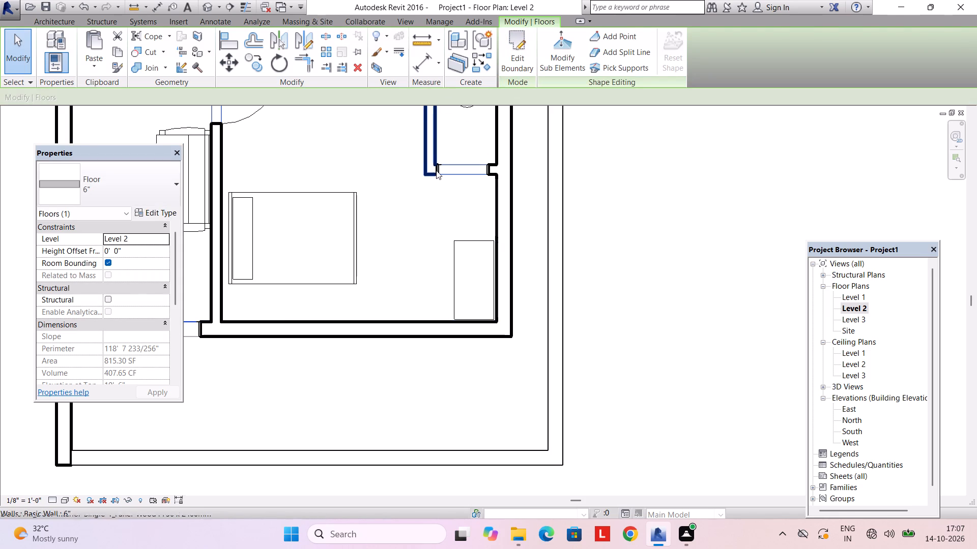
key(Escape)
Inspect the Level 2 floor and both storeys in the 3D view from above and from the front.
click(418, 22)
click(354, 42)
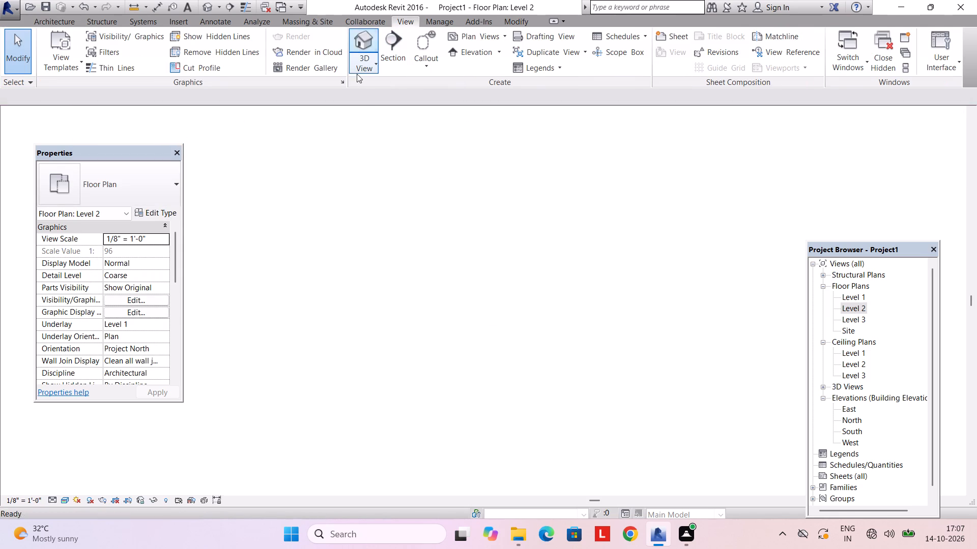
scroll(414, 271, up, 2)
shift+middle_drag(415, 261, 420, 408)
shift+scroll(416, 362, down, 1)
shift+middle_drag(420, 349, 466, 433)
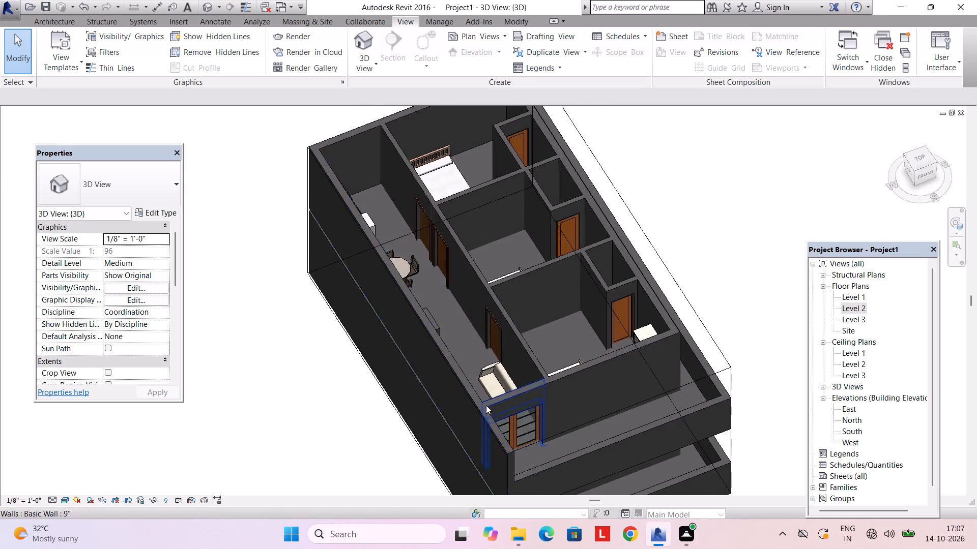
middle_drag(486, 405, 318, 255)
shift+middle_drag(325, 304, 342, 239)
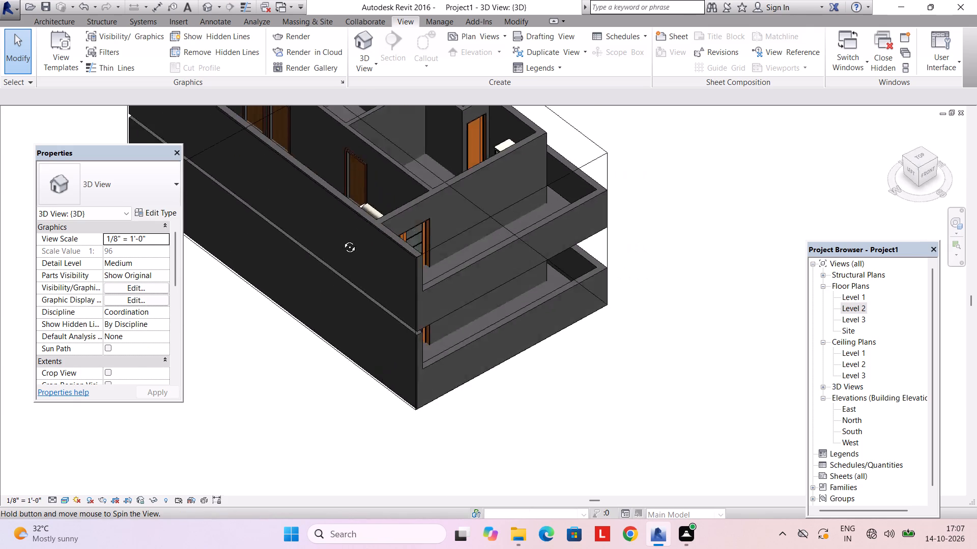
shift+middle_drag(342, 239, 338, 237)
middle_drag(400, 279, 386, 293)
shift+middle_drag(384, 298, 397, 335)
middle_drag(355, 290, 361, 367)
shift+middle_drag(364, 367, 291, 287)
middle_drag(321, 254, 381, 399)
shift+middle_drag(373, 377, 351, 288)
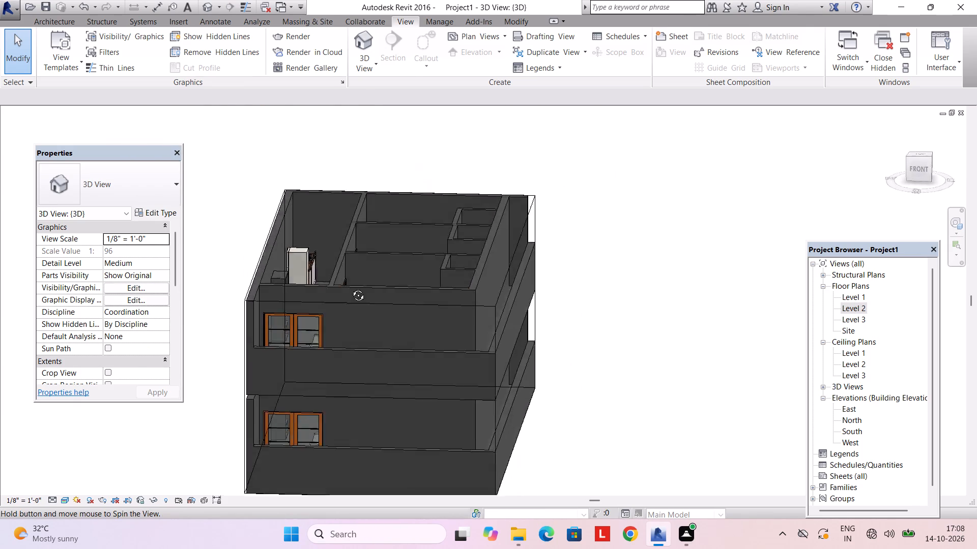
shift+middle_drag(351, 288, 375, 333)
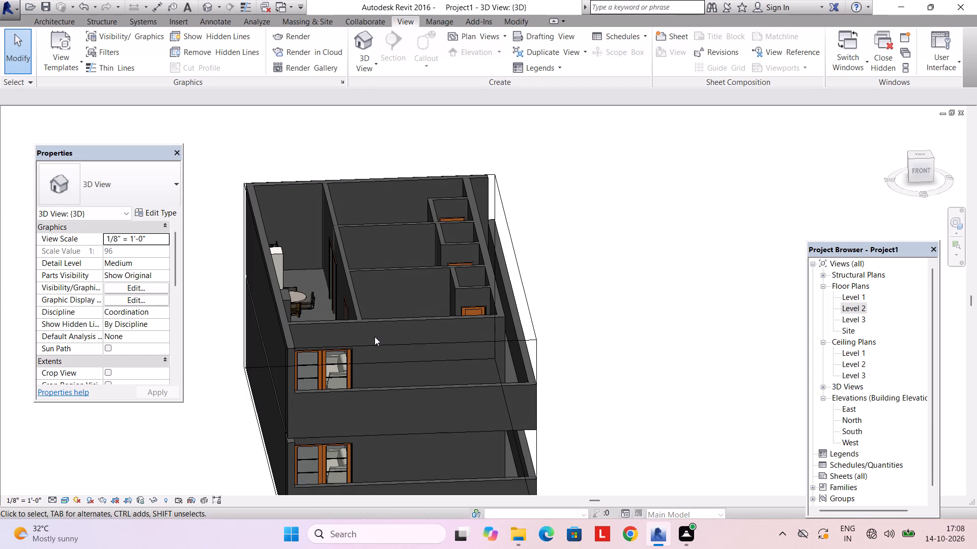
Create a 6" roof slab with the Floor tool on Level 3, its rectangular boundary 45'-9" long following the house's outer wall corners.
double_click(854, 320)
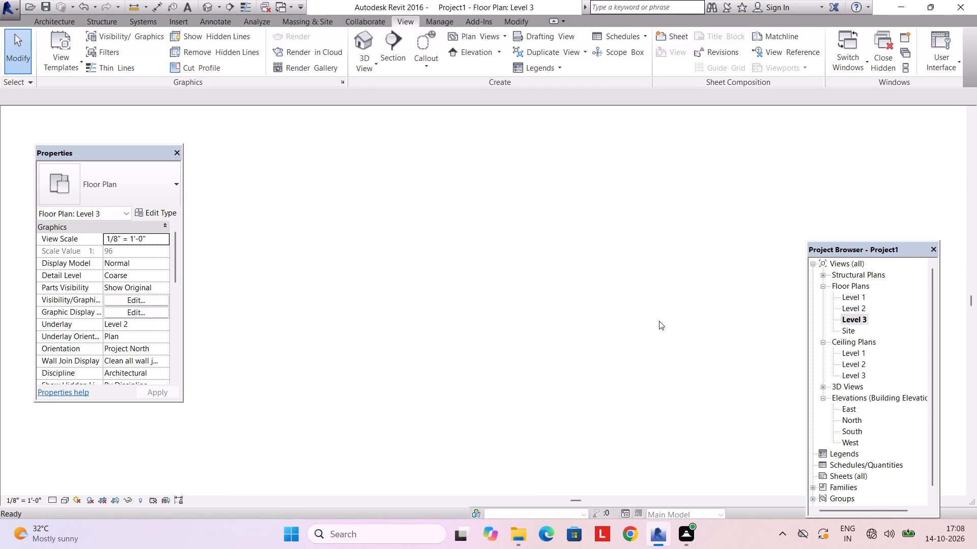
scroll(487, 326, up, 5)
middle_drag(444, 328, 454, 303)
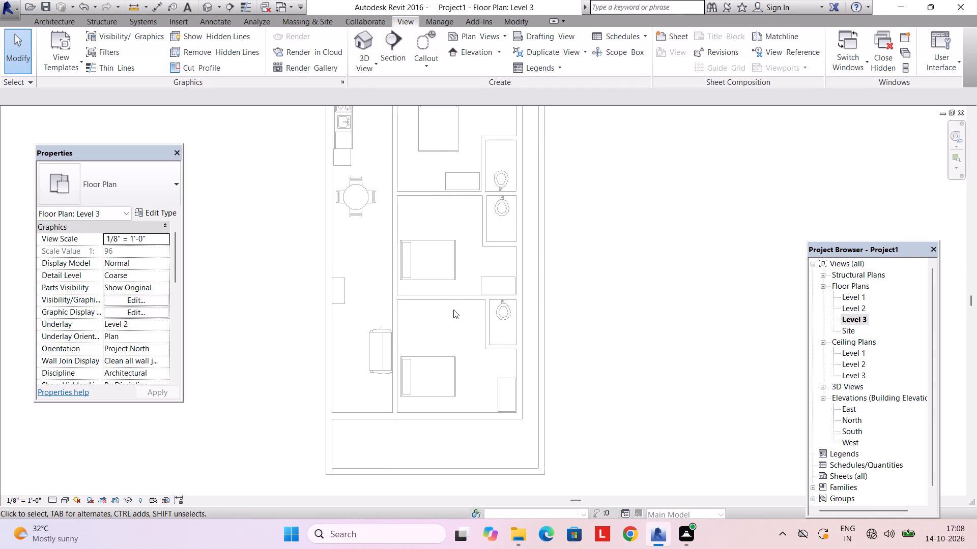
scroll(453, 310, down, 2)
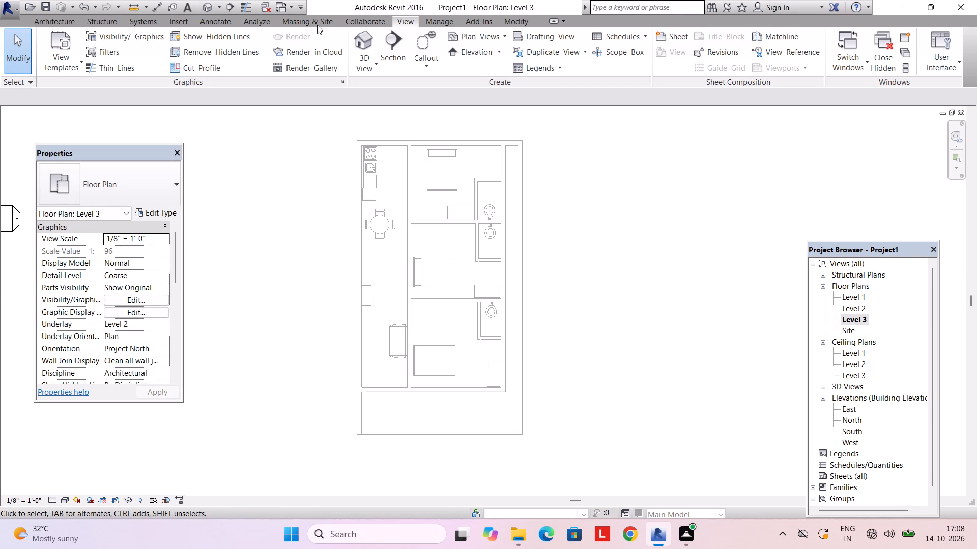
click(58, 22)
click(278, 52)
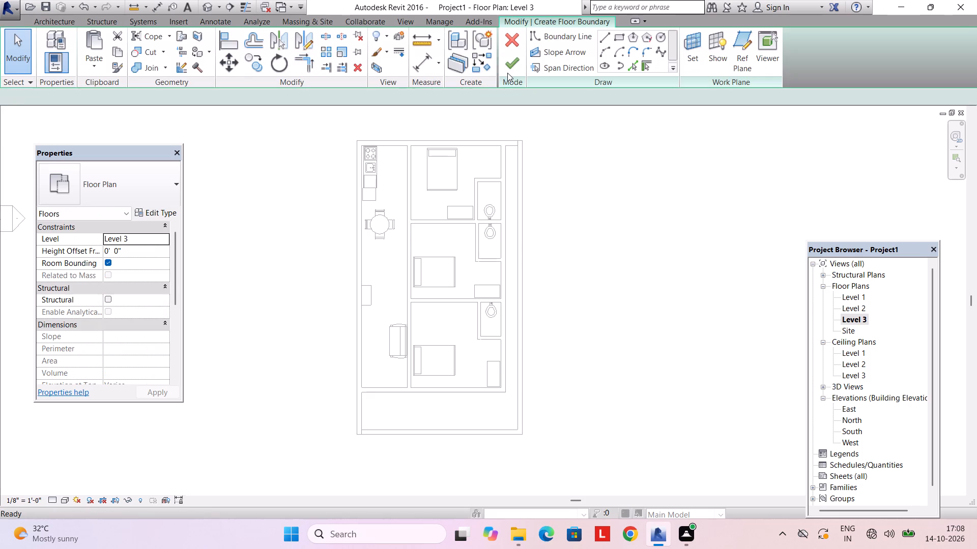
click(622, 39)
scroll(338, 138, up, 1)
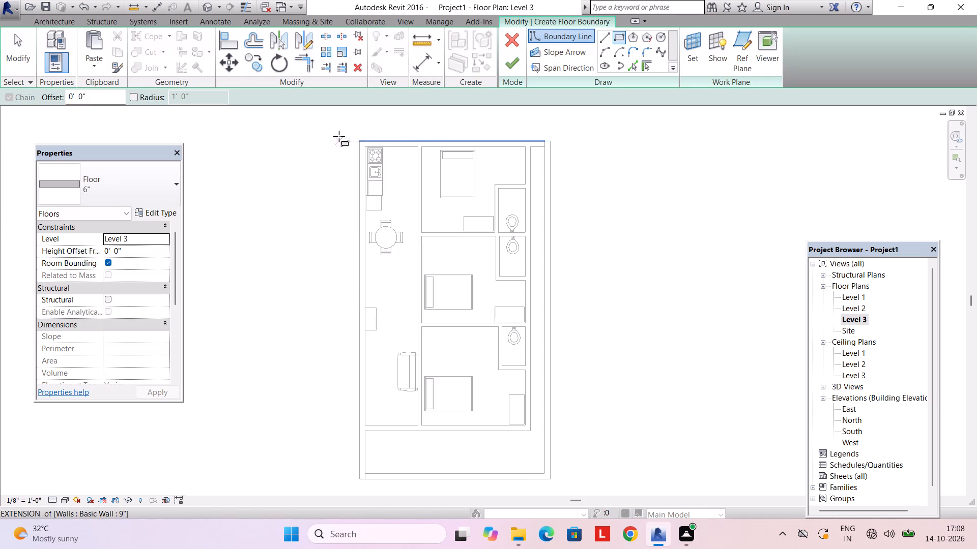
click(360, 139)
middle_drag(446, 360, 408, 300)
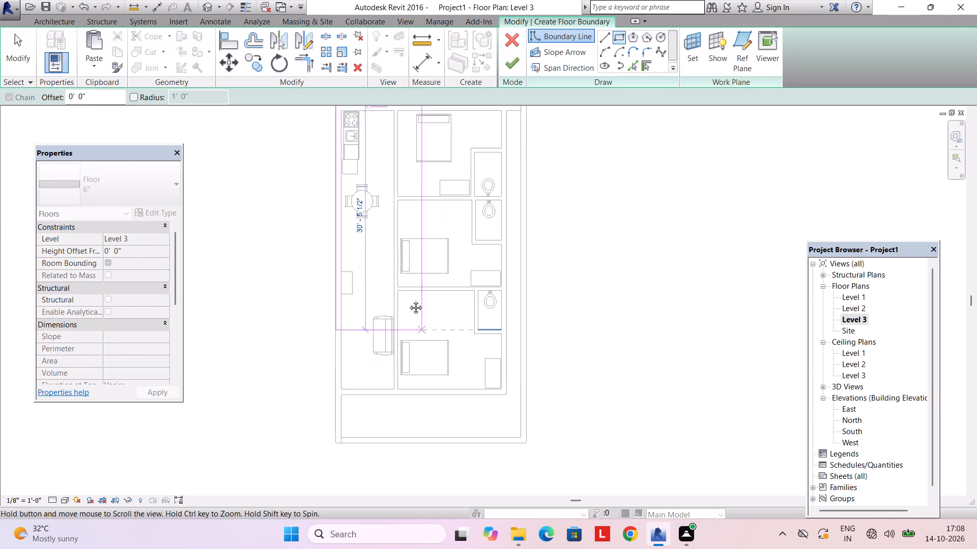
middle_drag(408, 300, 406, 294)
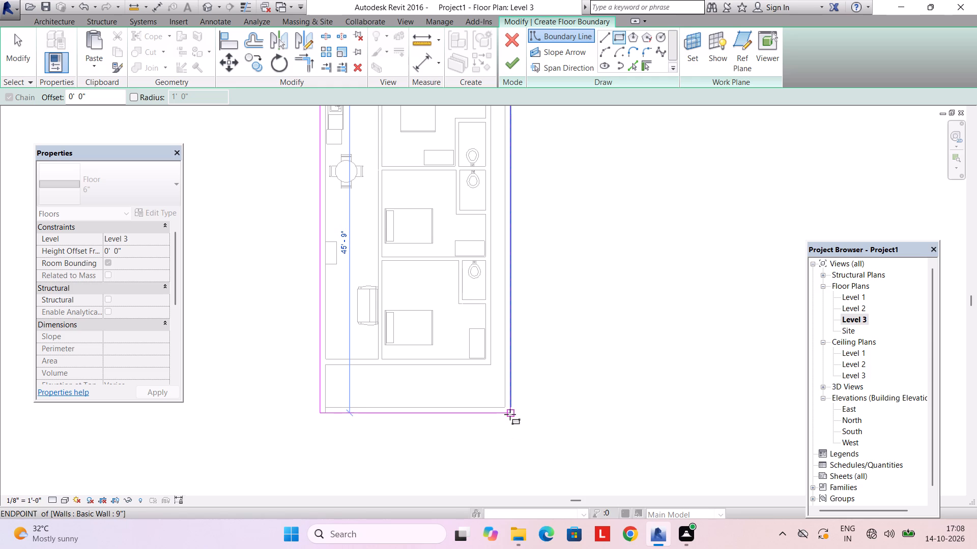
click(510, 414)
click(511, 60)
key(Escape)
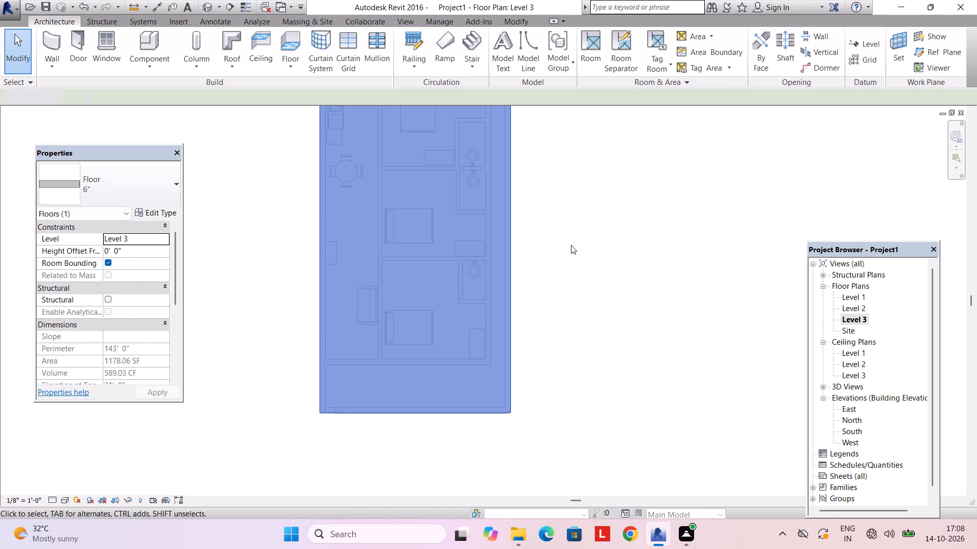
Inspect the Level 3 slab over the top storey in the 3D view from the front and left sides.
click(396, 23)
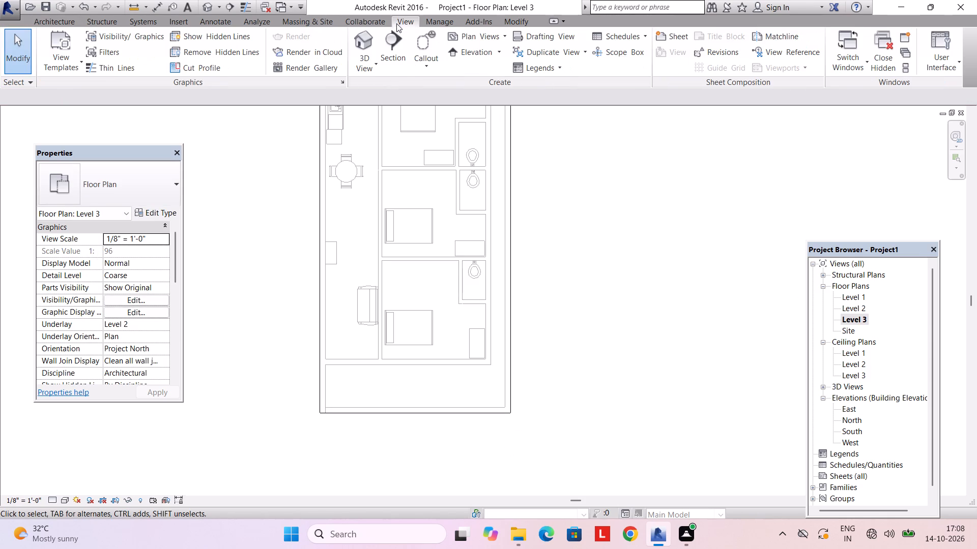
click(363, 49)
shift+middle_drag(440, 292, 387, 224)
scroll(401, 246, up, 2)
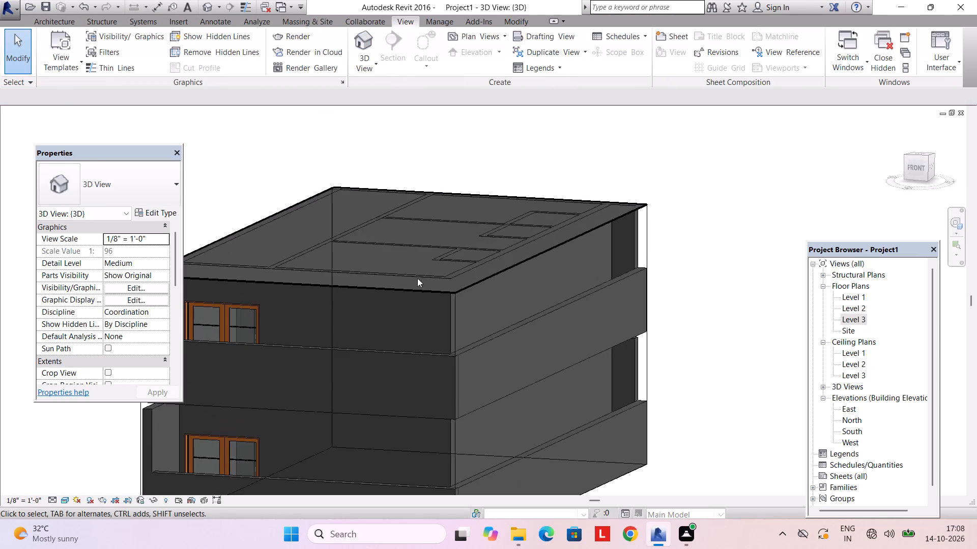
middle_drag(420, 289, 438, 261)
shift+middle_drag(441, 268, 532, 260)
shift+middle_drag(414, 273, 501, 282)
click(486, 264)
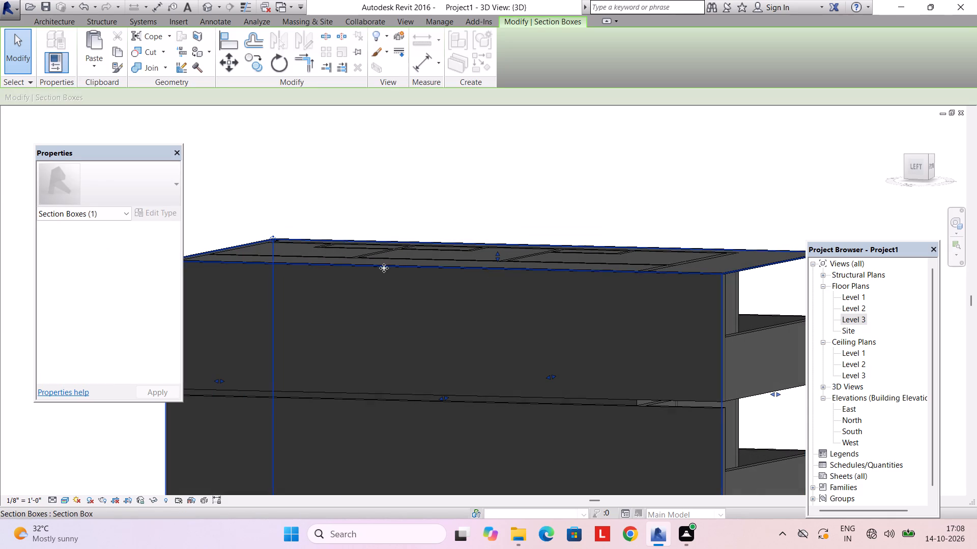
key(Escape)
shift+middle_drag(434, 252, 396, 341)
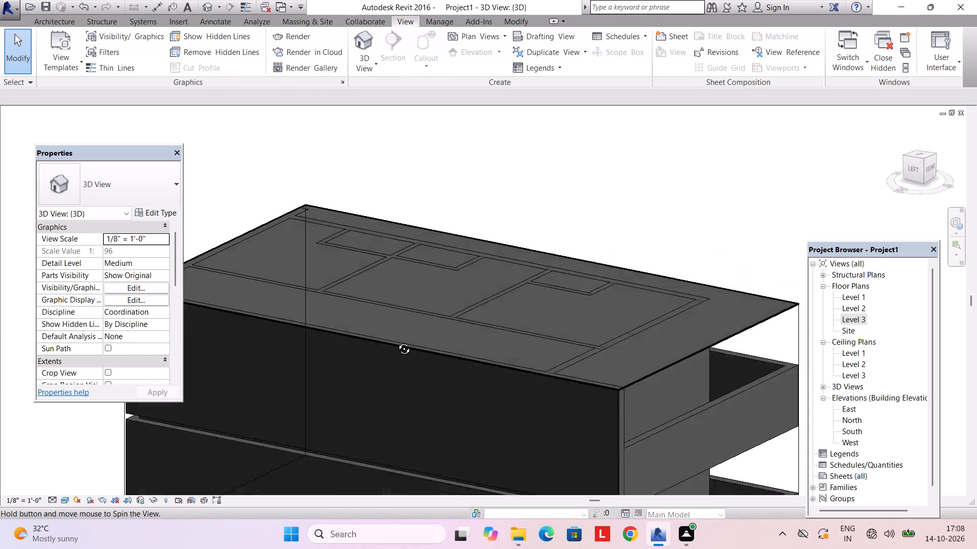
Examine the Level 2 and Level 3 slab edges and the joint between the storeys in the 3D view from the front and side.
shift+middle_drag(396, 341, 383, 374)
click(468, 338)
shift+middle_drag(520, 306, 397, 286)
middle_drag(430, 327, 432, 234)
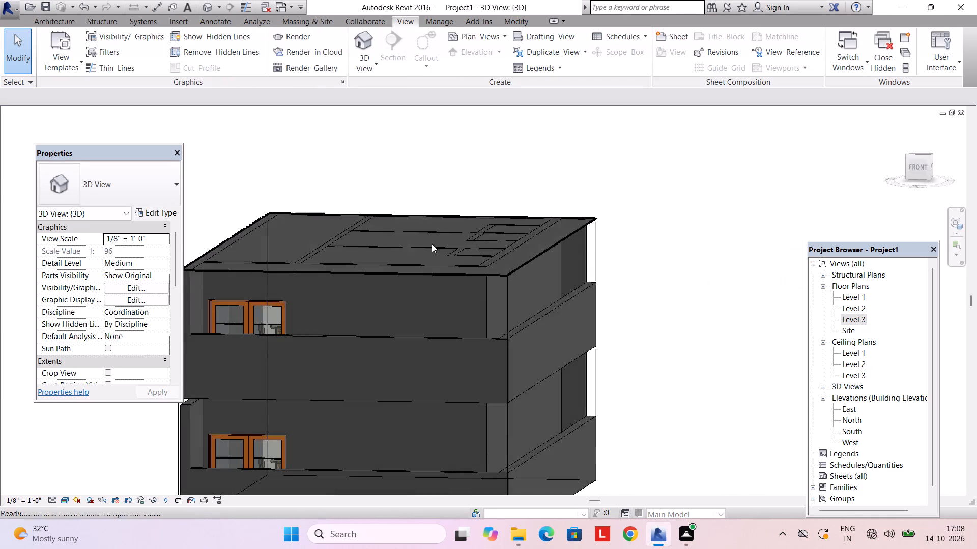
shift+middle_drag(427, 283, 430, 240)
shift+middle_drag(428, 300, 433, 253)
middle_drag(442, 294, 563, 301)
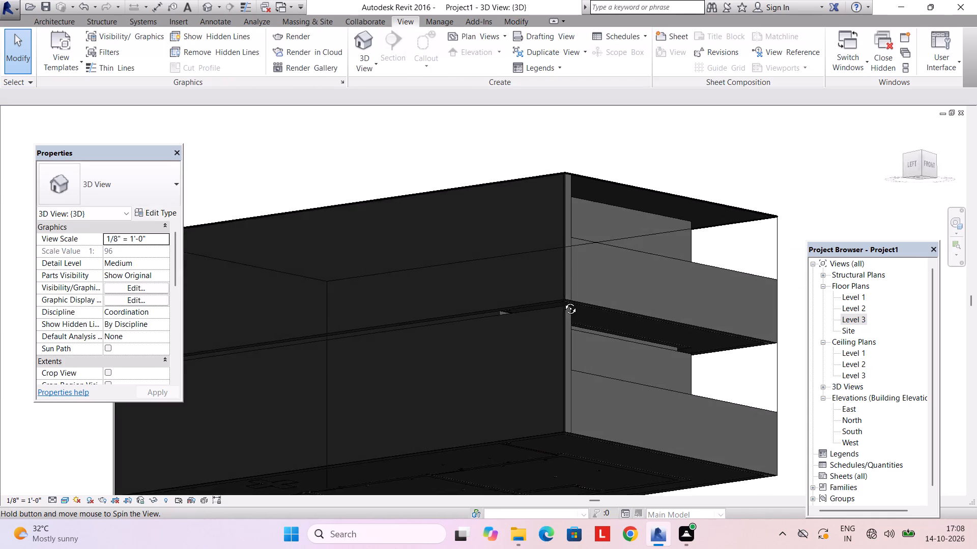
middle_drag(563, 301, 455, 310)
click(456, 346)
scroll(470, 351, up, 3)
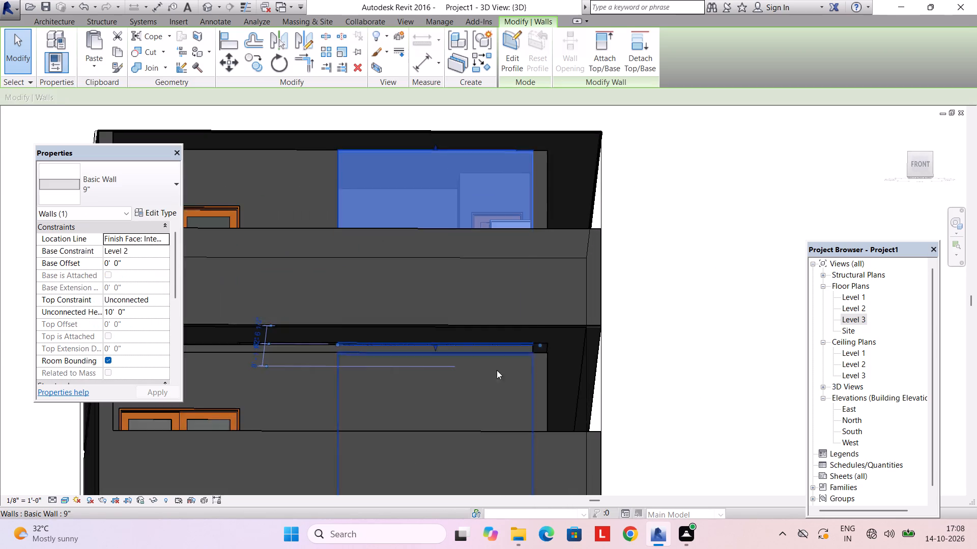
scroll(497, 370, up, 2)
key(Escape)
middle_drag(513, 355, 501, 405)
middle_drag(503, 409, 461, 426)
shift+scroll(461, 426, up, 1)
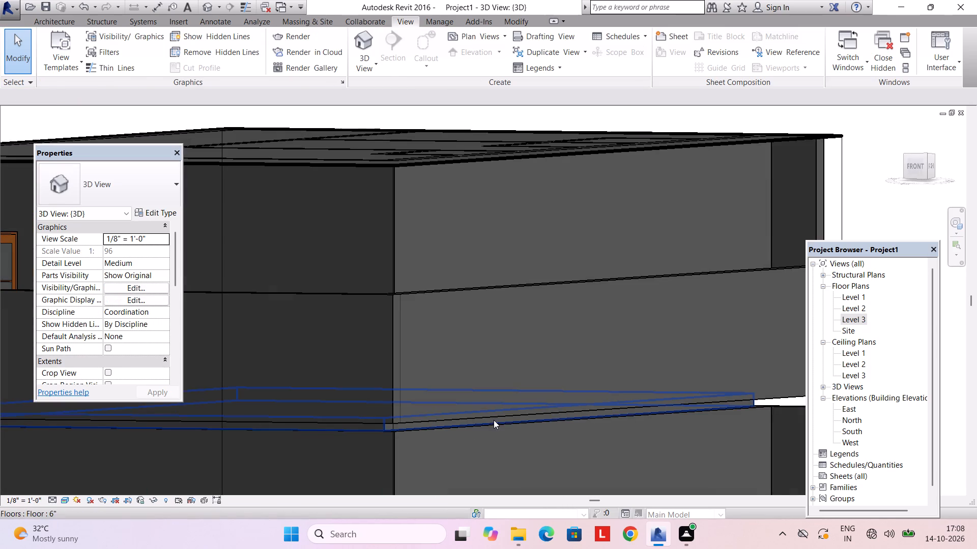
middle_drag(494, 420, 492, 398)
Edit the Level 2 floor's boundary in the Level 2 plan, moving the edge beside the toilets out toward that wall's outer face.
click(496, 407)
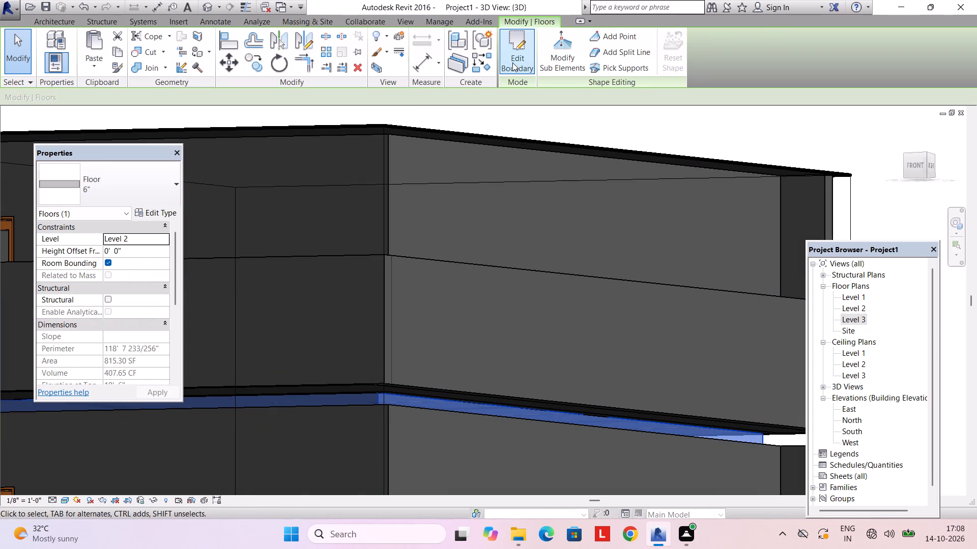
click(512, 62)
double_click(852, 308)
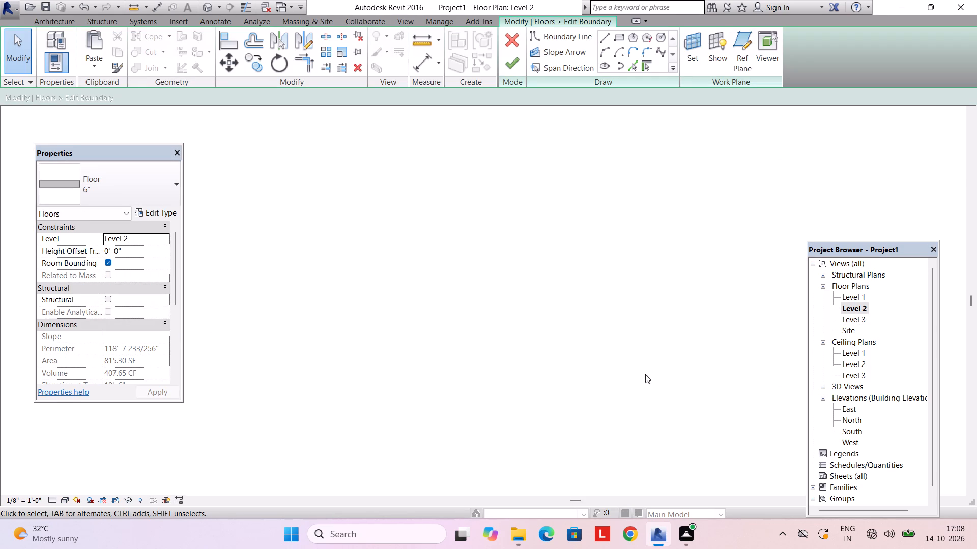
scroll(504, 309, down, 2)
scroll(487, 286, up, 4)
scroll(487, 286, down, 3)
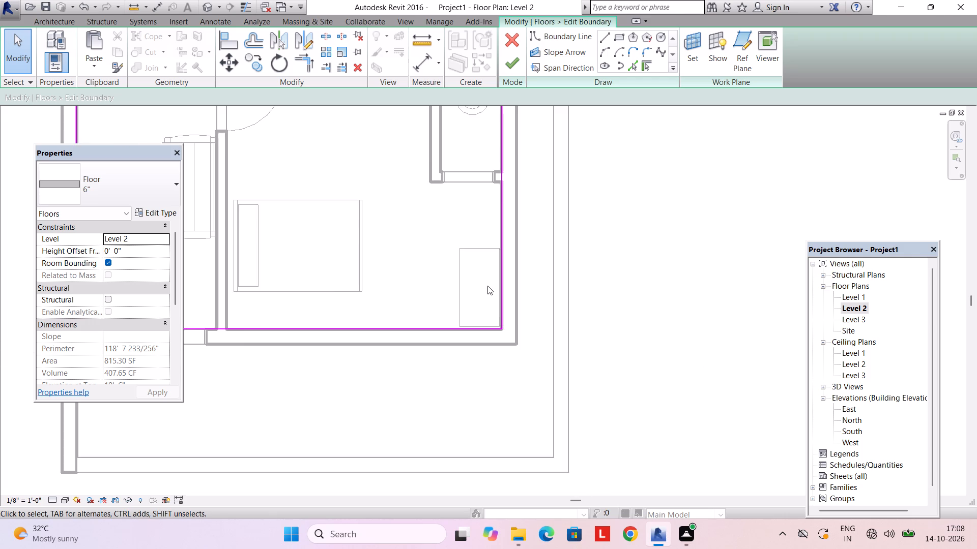
scroll(487, 286, down, 2)
middle_drag(432, 254, 438, 325)
scroll(432, 255, down, 1)
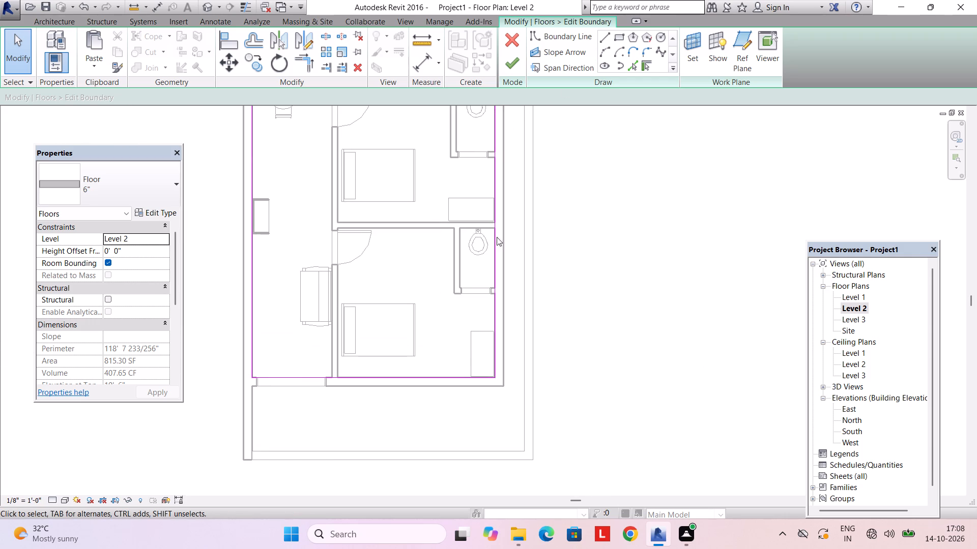
scroll(483, 368, up, 2)
click(498, 356)
key(Right)
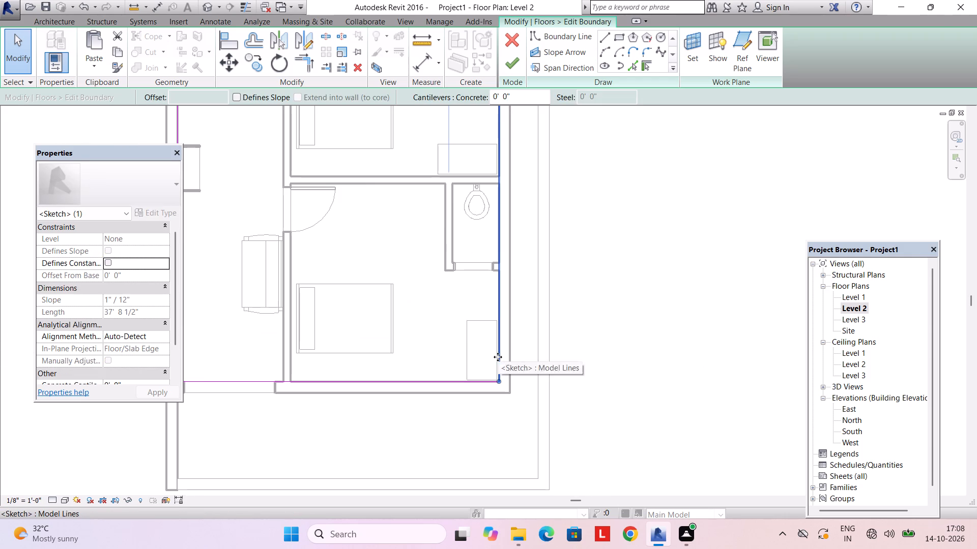
key(Right)
key(Right)
key(Right)
Move the front boundary line to the front wall's outer face and fine-tune the toilet-side line to its wall's outer face.
click(424, 381)
key(Left)
key(Left)
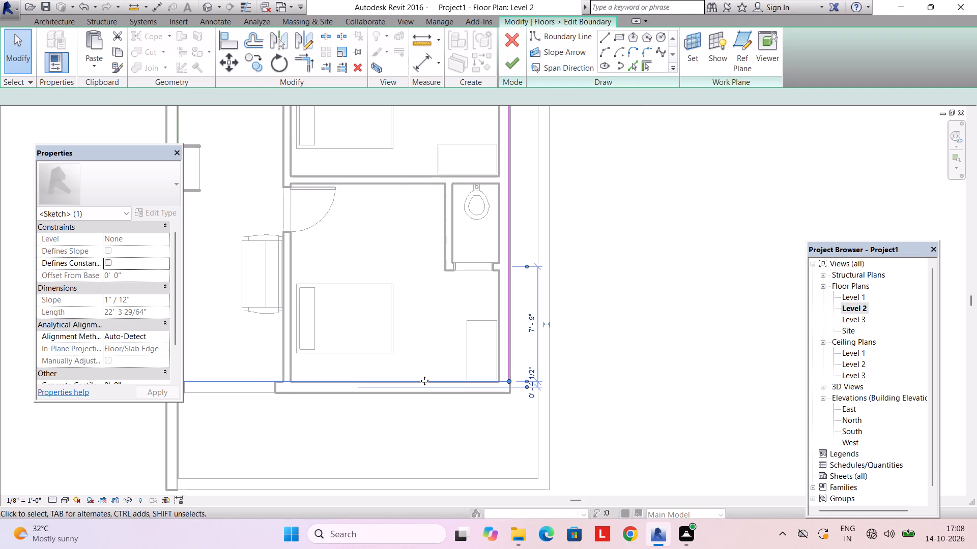
key(Down)
key(Down)
key(Down)
key(Down)
key(Down)
scroll(441, 382, up, 4)
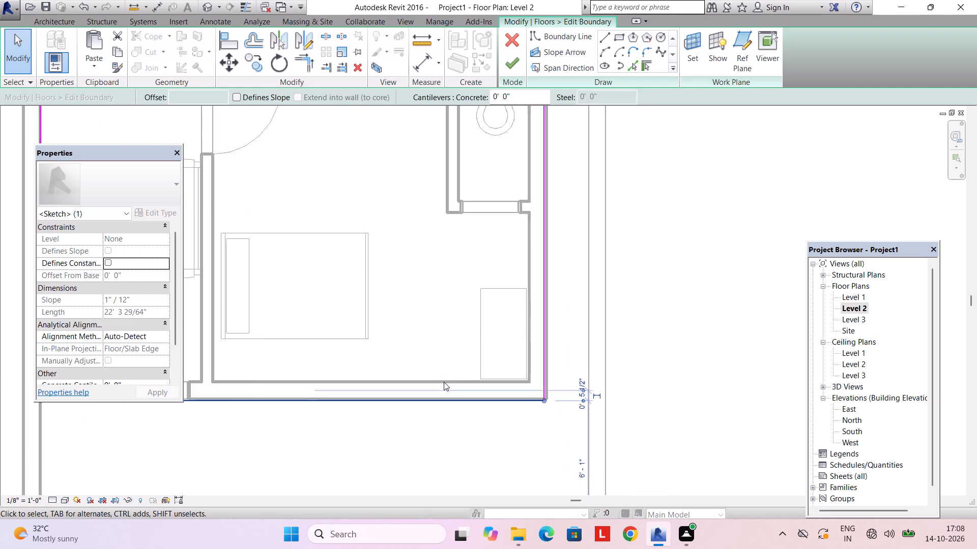
scroll(444, 382, up, 2)
key(Up)
click(597, 374)
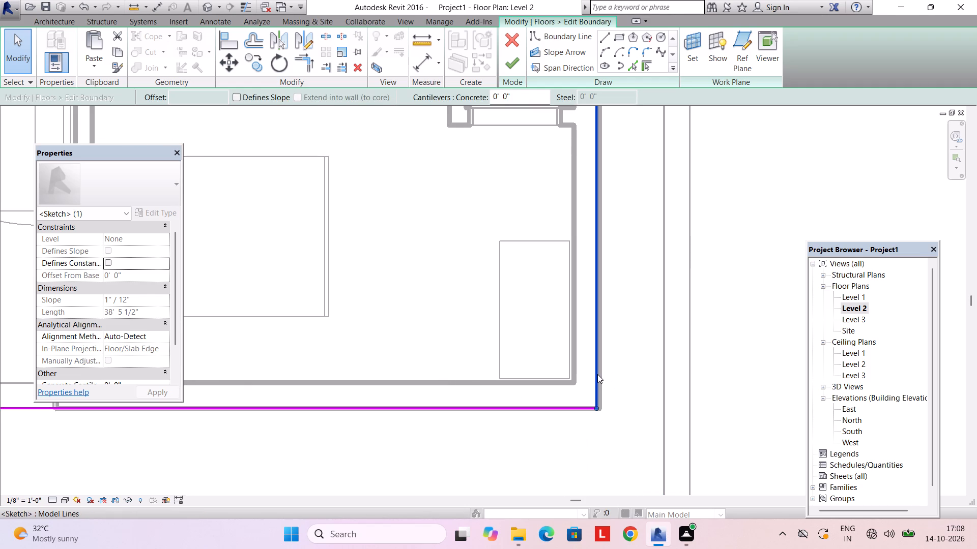
key(Right)
Move the boundary line on the living and kitchen side out to the outer face of that wall.
scroll(505, 355, down, 7)
middle_drag(433, 330, 522, 347)
scroll(377, 328, up, 3)
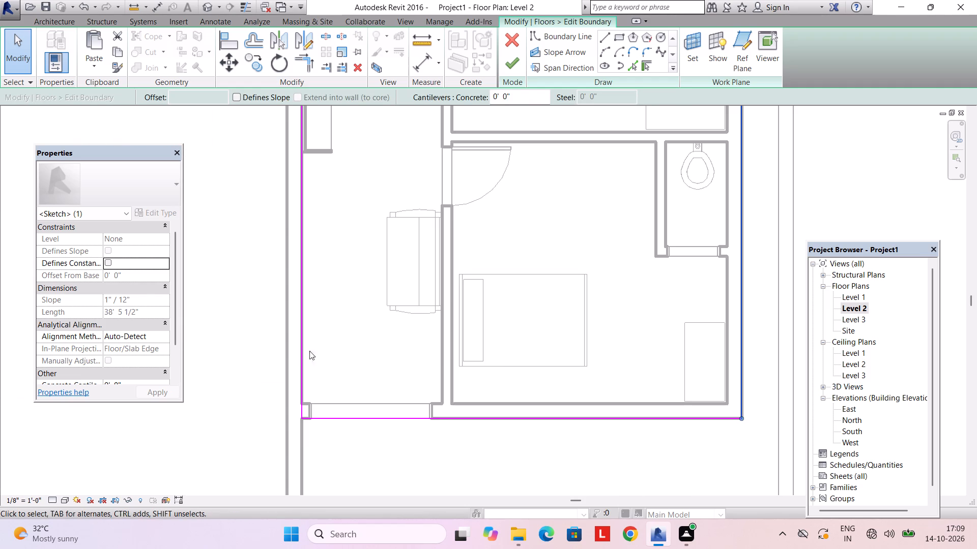
click(300, 359)
key(Left)
key(Left)
key(Left)
key(Left)
key(Left)
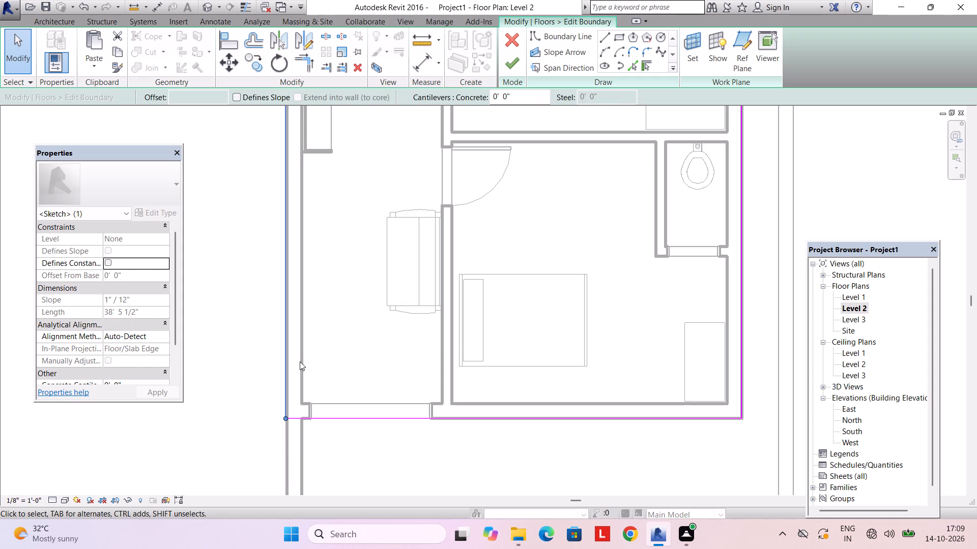
scroll(313, 331, down, 4)
scroll(313, 308, up, 8)
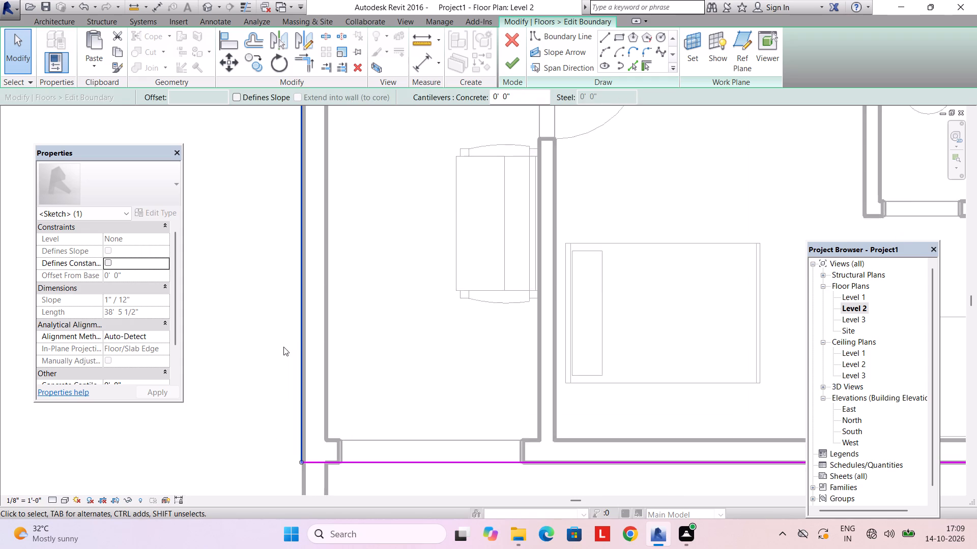
scroll(283, 347, up, 3)
key(Right)
Move the rear boundary line behind the kitchen to the back wall's outer face and finish the Level 2 floor boundary.
scroll(300, 330, down, 10)
middle_drag(337, 261, 337, 278)
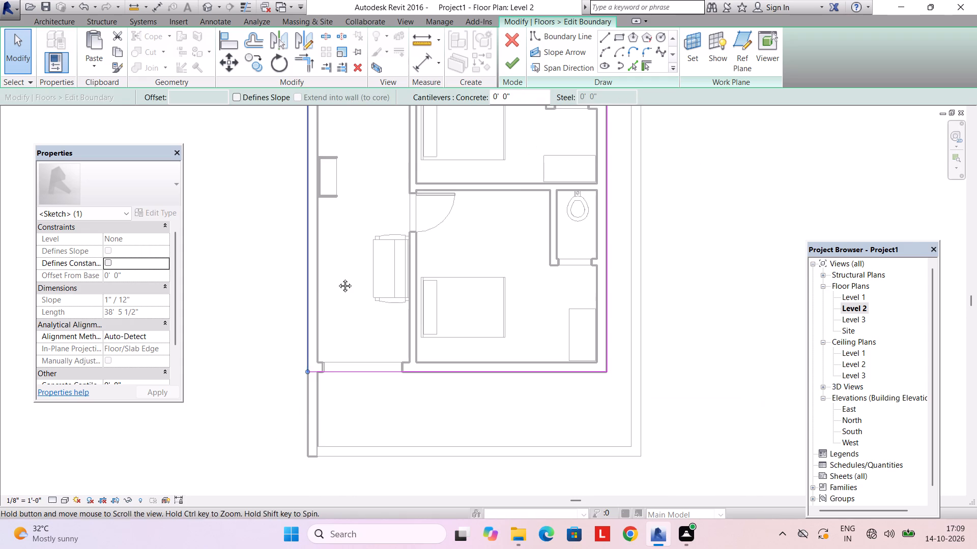
middle_drag(337, 278, 349, 463)
scroll(337, 327, down, 1)
middle_drag(357, 257, 359, 371)
scroll(374, 237, up, 6)
click(390, 249)
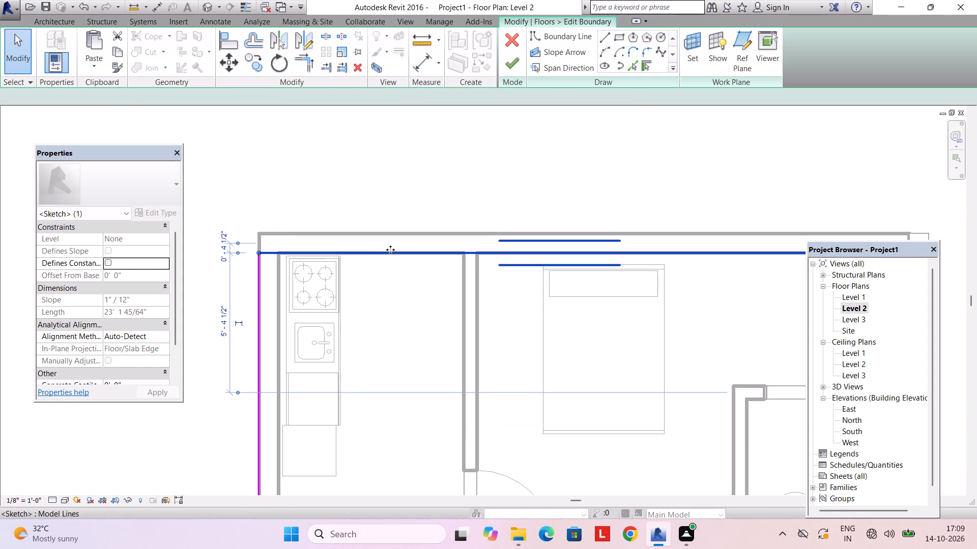
key(Up)
key(Up)
key(Up)
key(Up)
key(Up)
scroll(434, 250, up, 2)
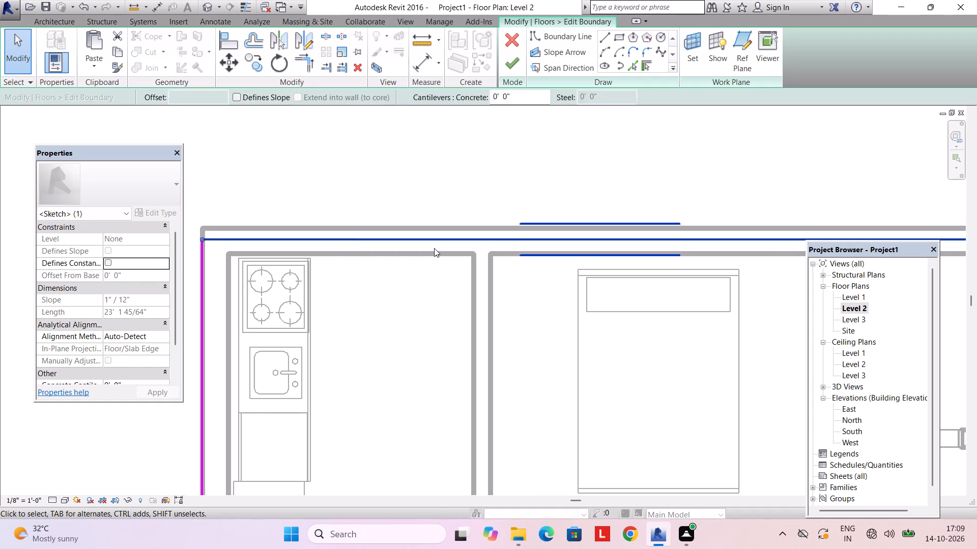
key(Up)
key(Up)
key(Up)
key(Up)
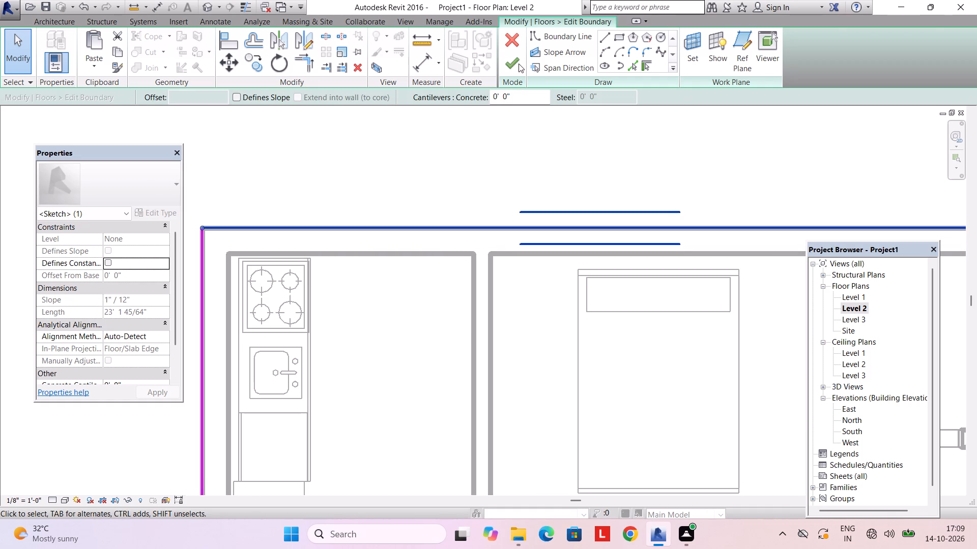
click(518, 63)
key(Escape)
Inspect the edited Level 2 slab and the slab edges of both storeys in the 3D view from the front and from below.
click(353, 69)
click(363, 83)
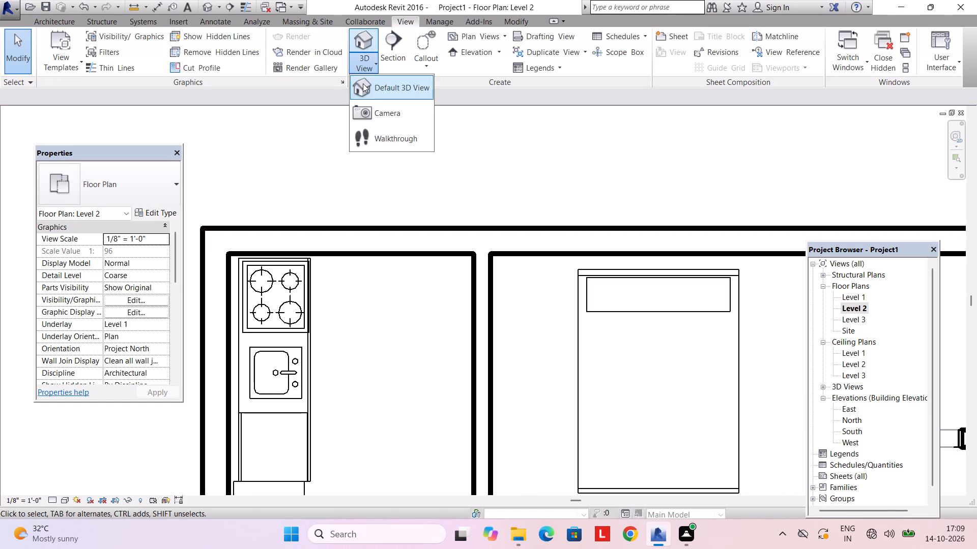
scroll(417, 223, down, 6)
middle_drag(418, 257, 453, 303)
scroll(443, 329, up, 2)
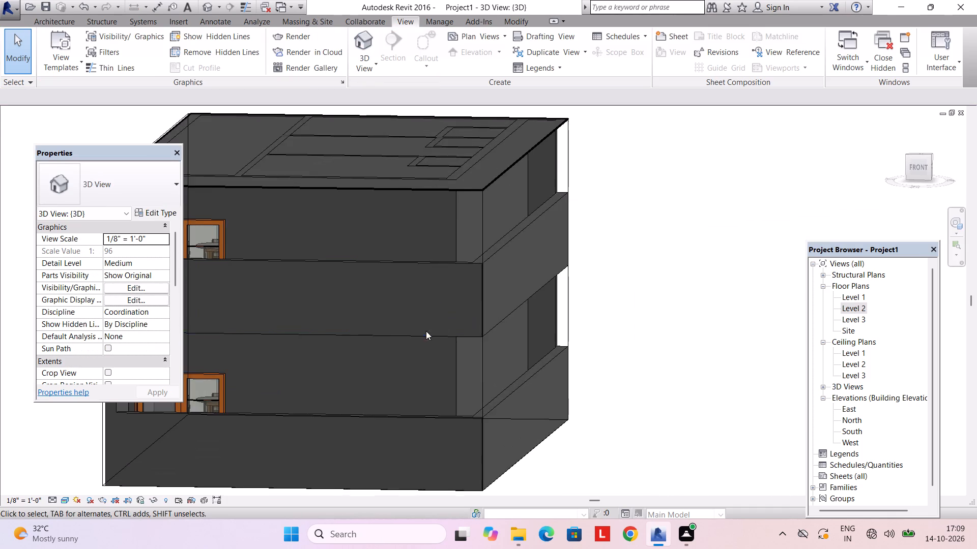
shift+middle_drag(425, 331, 437, 367)
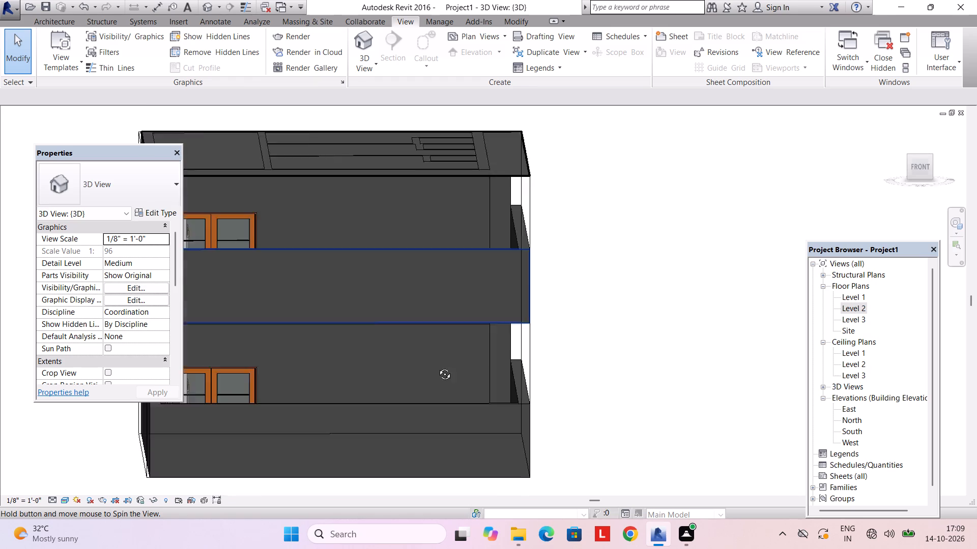
shift+middle_drag(437, 367, 433, 152)
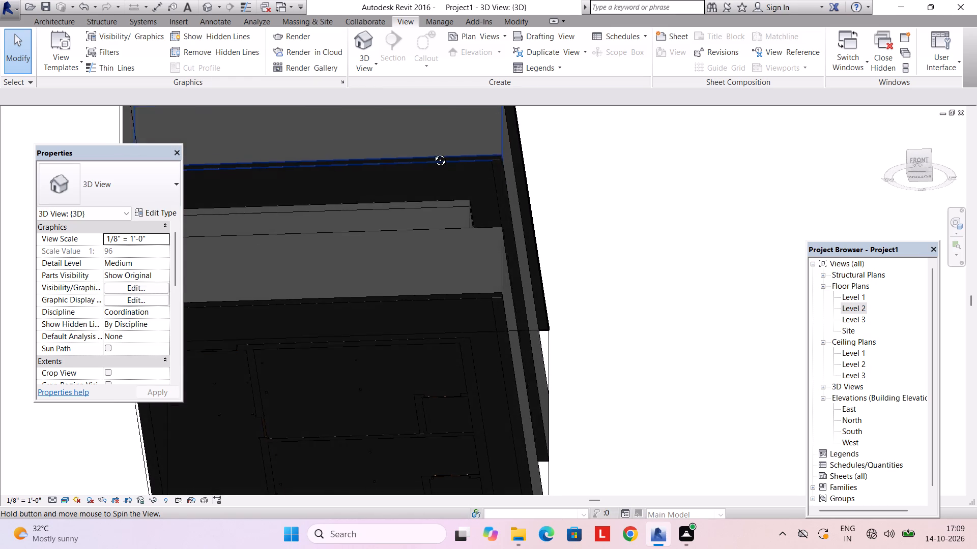
shift+middle_drag(433, 152, 414, 227)
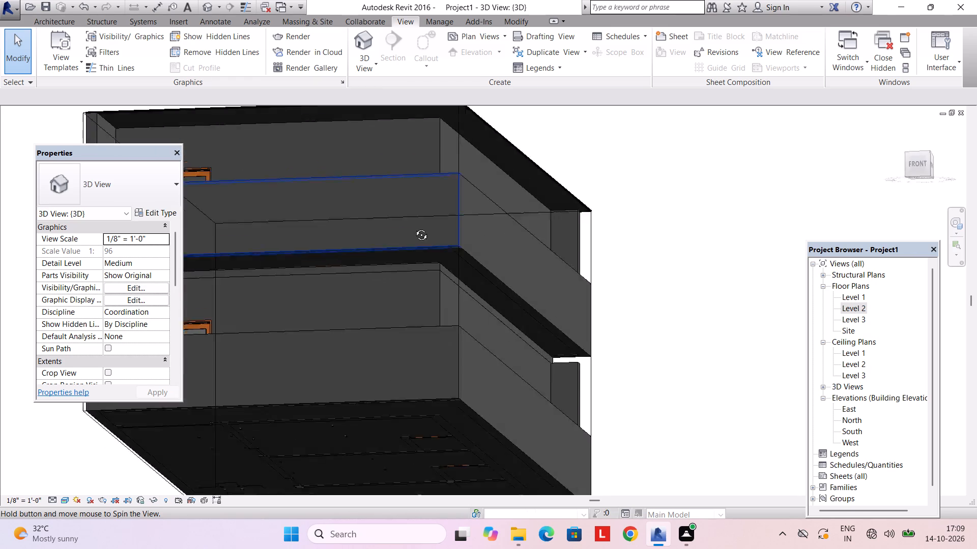
shift+middle_drag(414, 227, 413, 189)
middle_drag(412, 188, 466, 378)
click(402, 249)
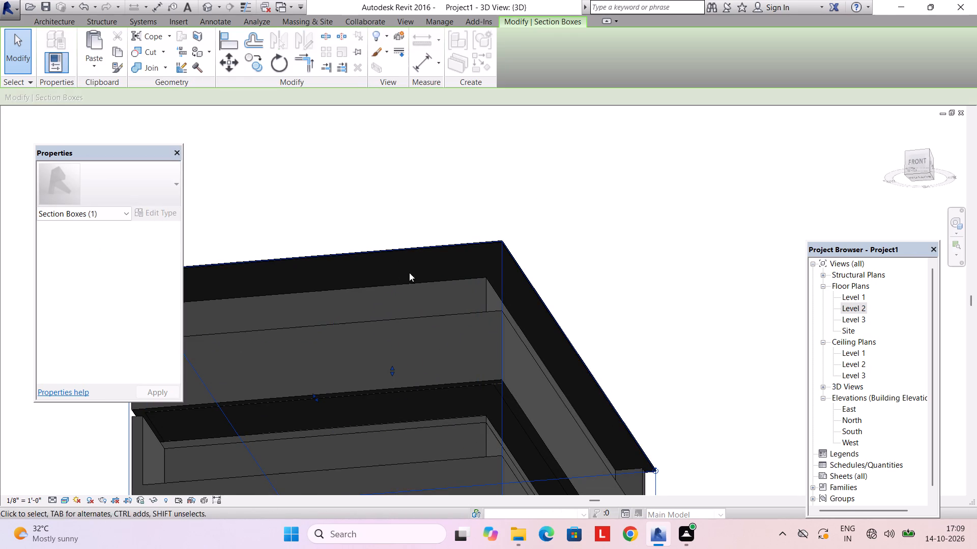
click(436, 279)
key(Escape)
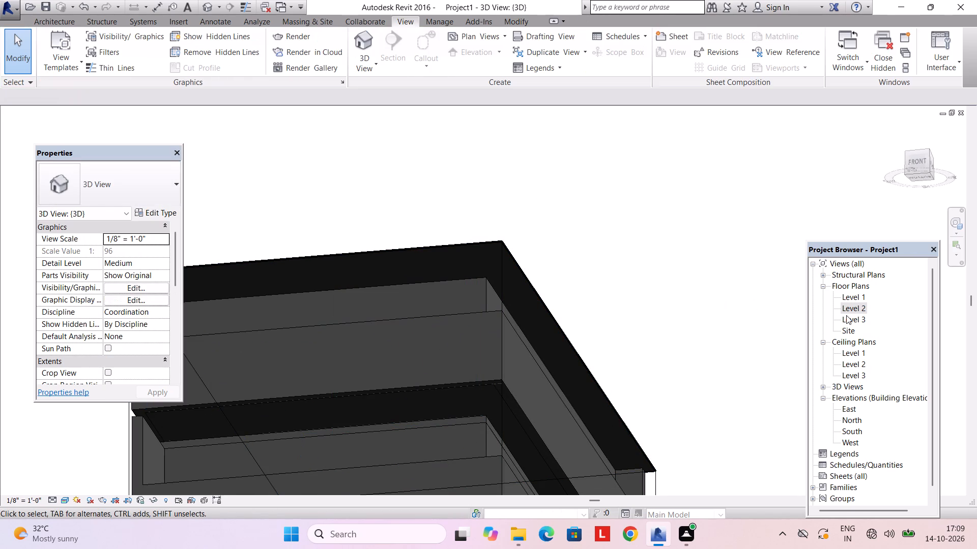
middle_drag(416, 315, 424, 338)
shift+middle_drag(414, 304, 427, 361)
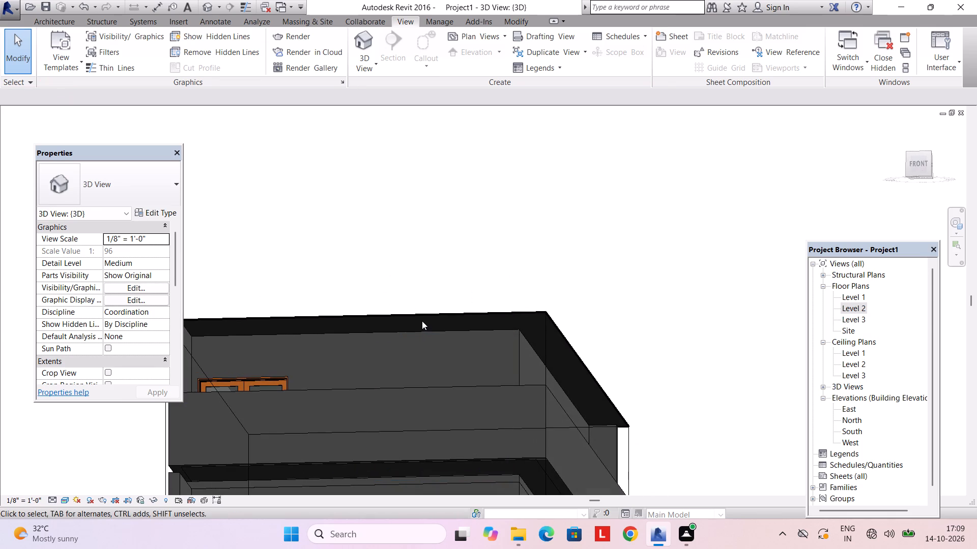
click(422, 318)
shift+middle_drag(399, 313, 402, 399)
scroll(380, 340, down, 3)
middle_drag(391, 364, 369, 323)
key(Escape)
key(Escape)
middle_drag(422, 378, 409, 317)
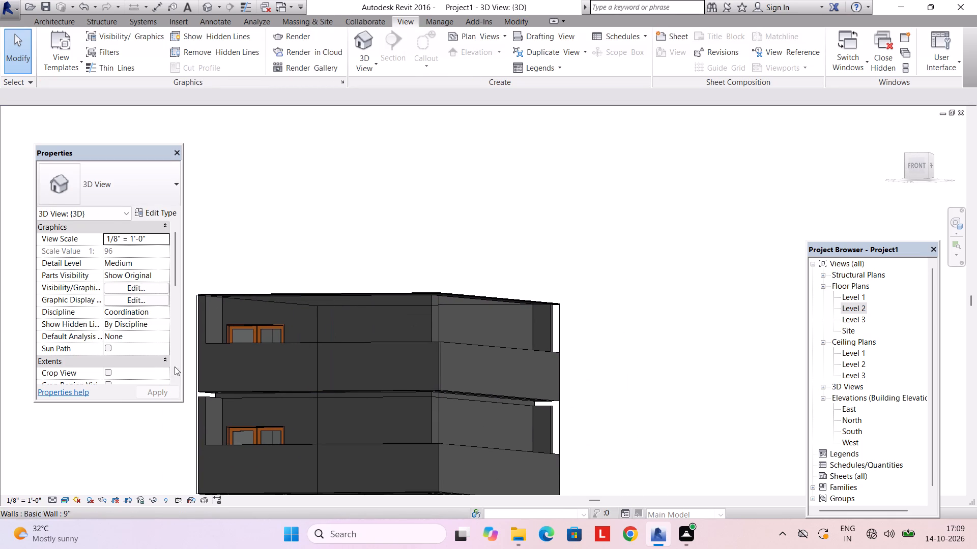
Turn off the section box in the 3D view and inspect the uncut house from below and from the front-left corner.
scroll(96, 303, down, 5)
click(112, 273)
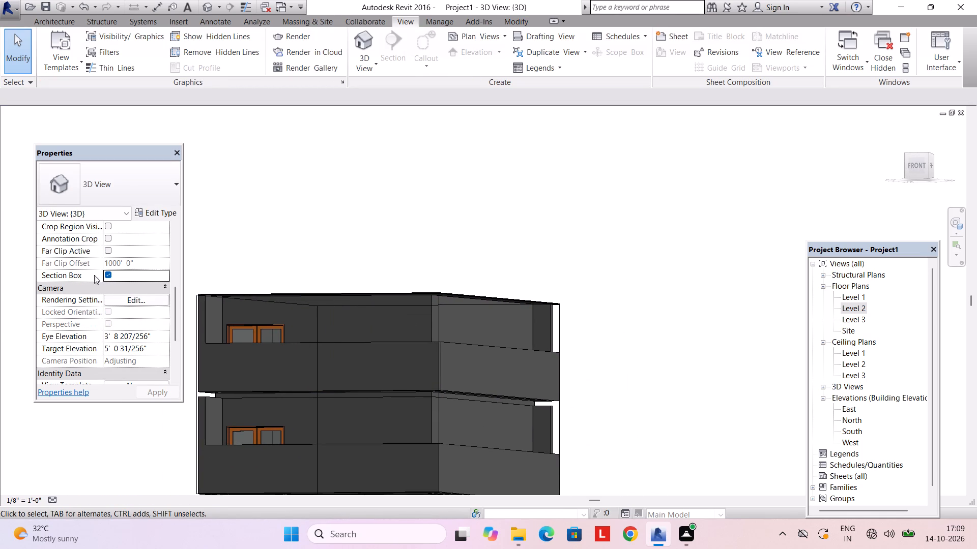
click(109, 273)
key(Escape)
scroll(338, 313, up, 2)
shift+middle_drag(338, 297, 338, 299)
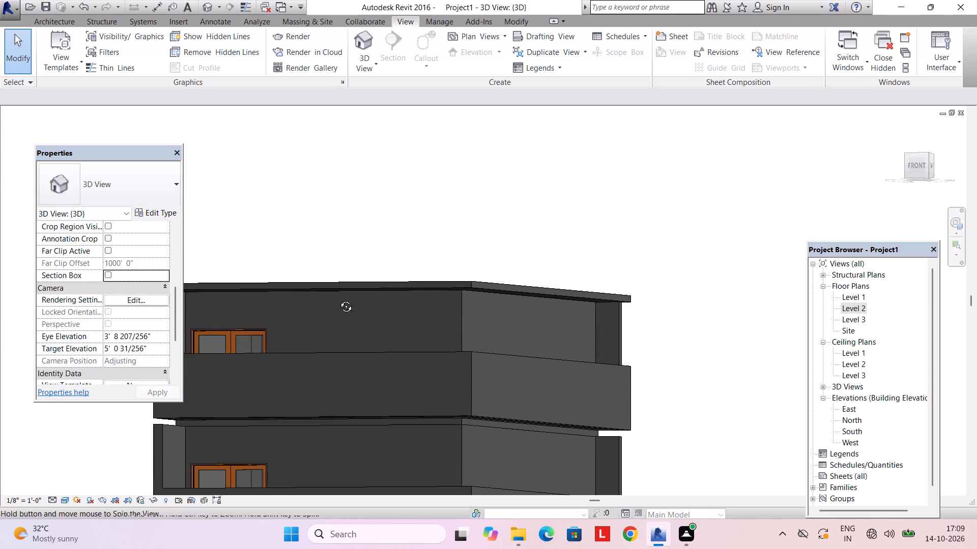
shift+middle_drag(338, 299, 352, 335)
shift+middle_drag(346, 352, 360, 228)
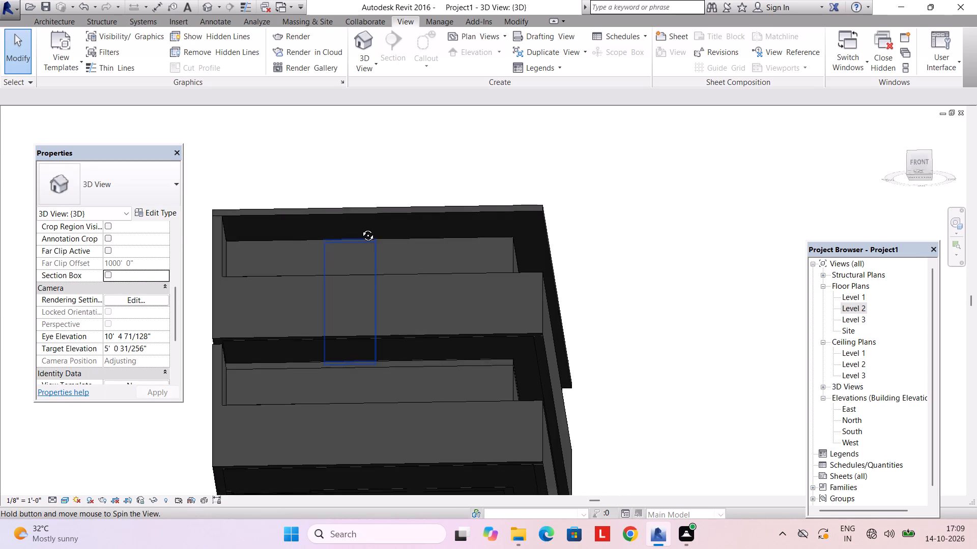
shift+middle_drag(360, 228, 364, 367)
middle_drag(339, 375, 408, 364)
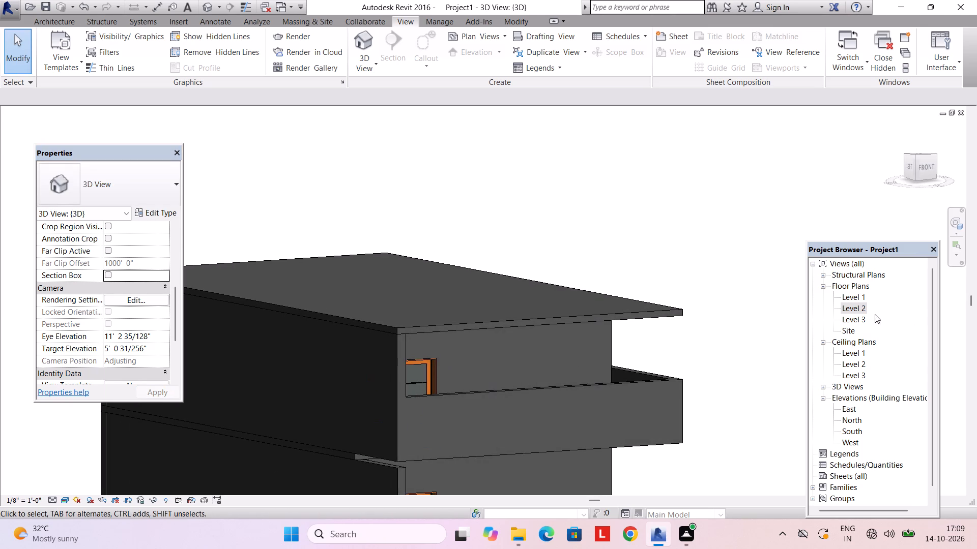
Open the Level 1 floor plan to review the whole ground-floor layout.
double_click(853, 295)
scroll(326, 363, up, 4)
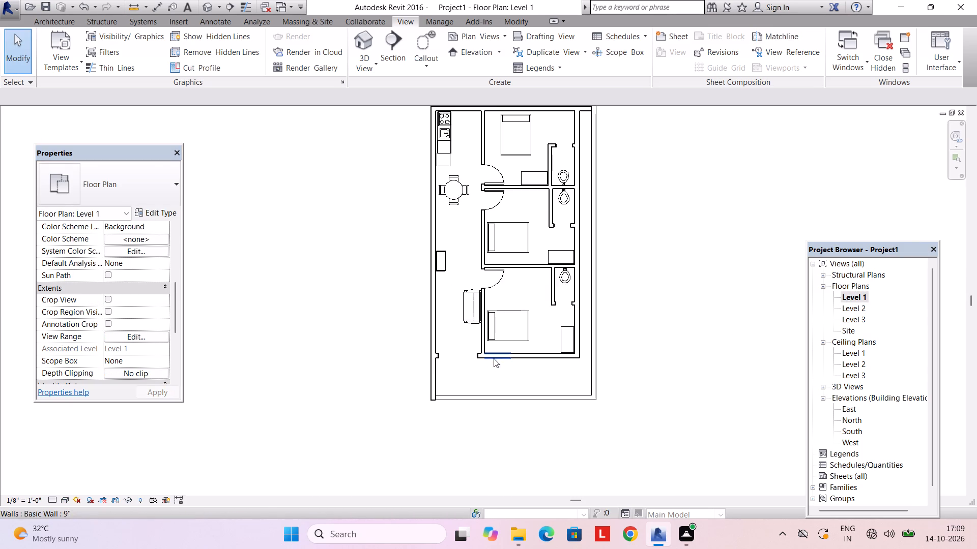
middle_drag(494, 360, 448, 414)
scroll(391, 418, up, 2)
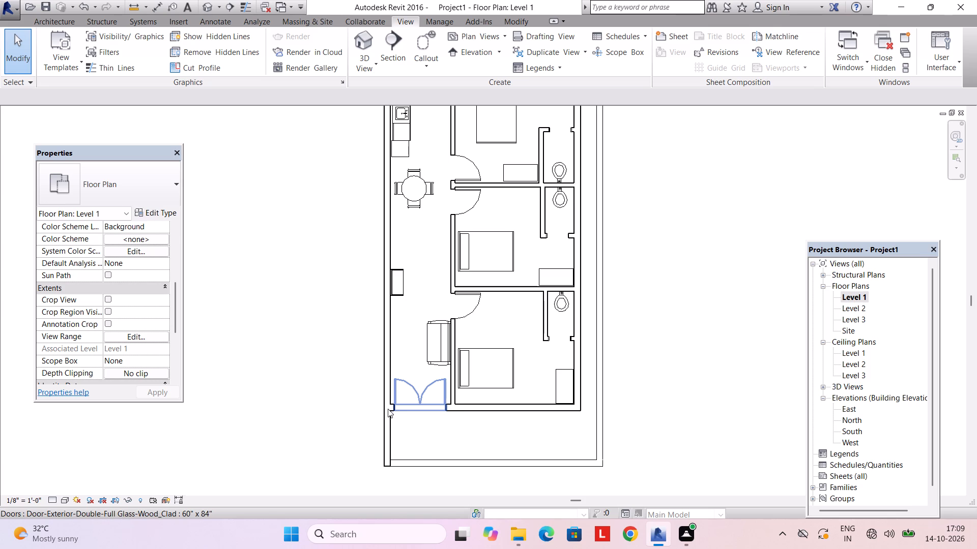
middle_drag(379, 389, 310, 481)
middle_drag(309, 316, 318, 283)
scroll(318, 283, down, 1)
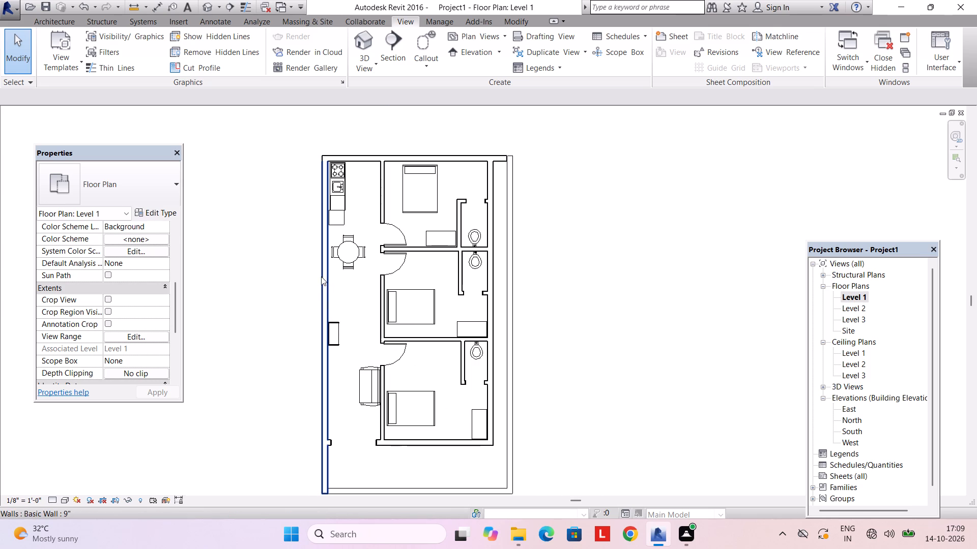
Split the left 9" exterior wall on Level 1 in line with the front wall's outer face, beside the main entrance.
click(512, 20)
click(332, 38)
middle_drag(367, 296, 362, 181)
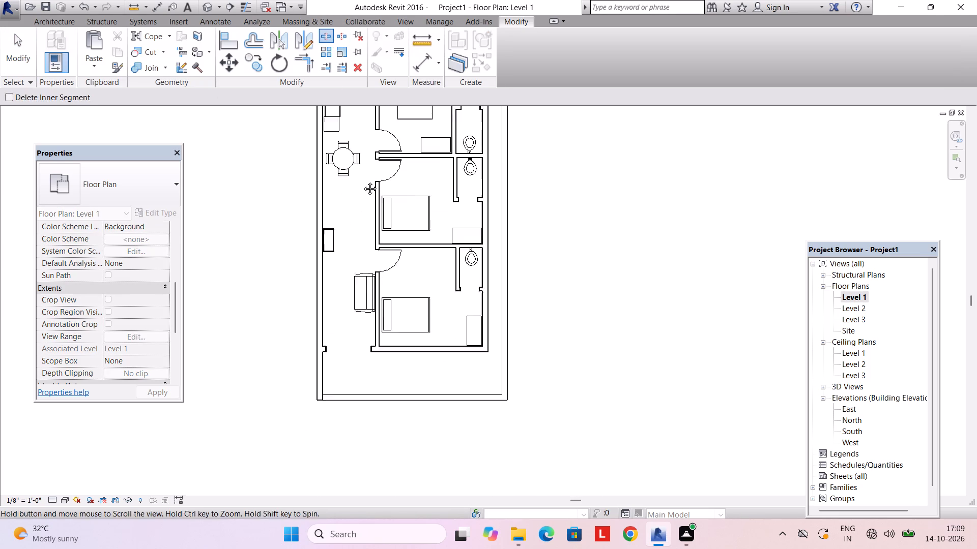
middle_drag(362, 181, 364, 188)
scroll(305, 332, up, 13)
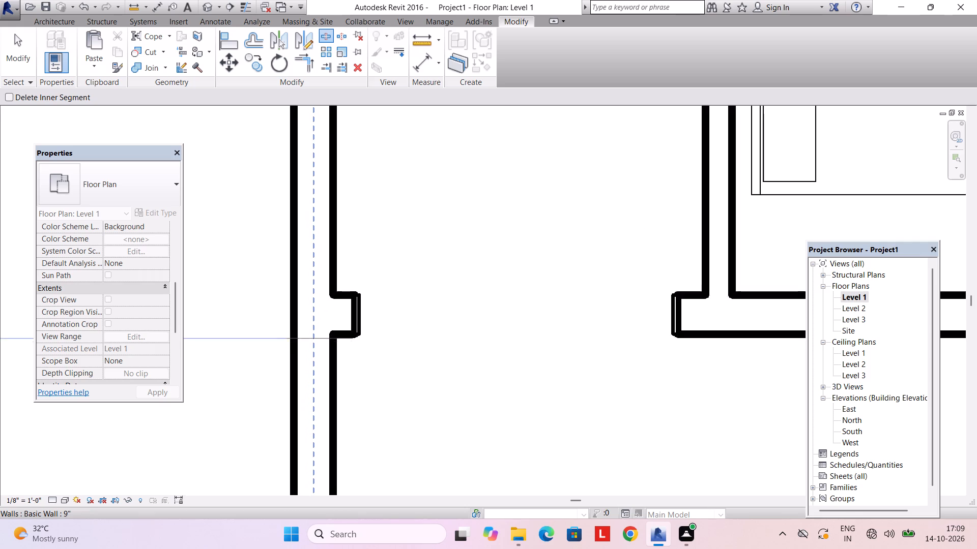
scroll(314, 335, up, 3)
click(314, 335)
Split the Level 1 rear wall at the outer face of the bedroom-side wall, separating the short stub toward the plot edge.
scroll(362, 279, down, 8)
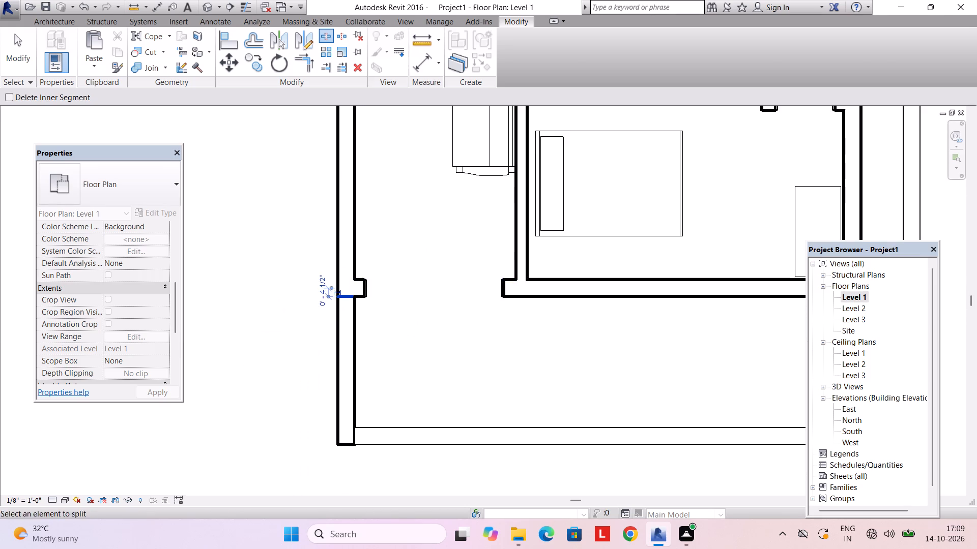
middle_drag(422, 248, 381, 375)
middle_drag(444, 289, 325, 363)
scroll(408, 304, down, 5)
middle_drag(515, 364, 428, 374)
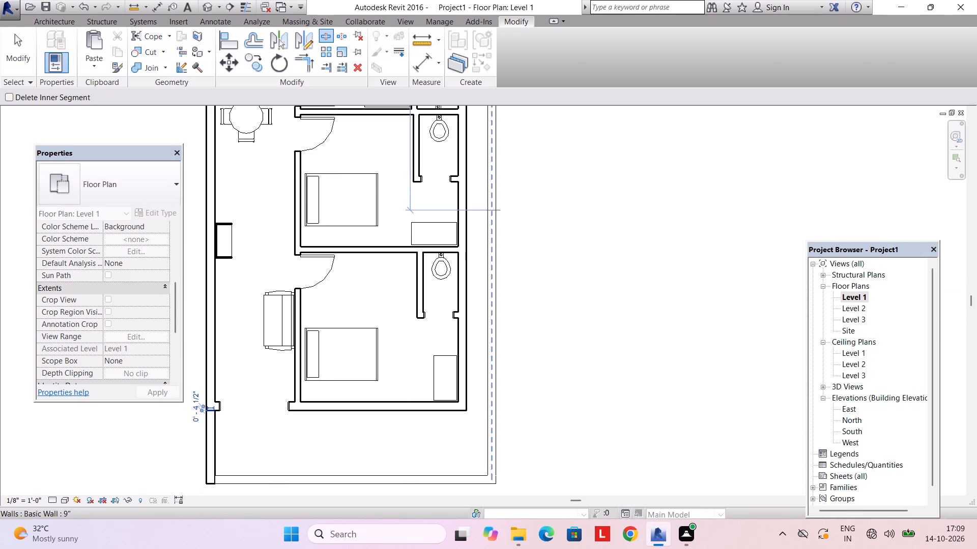
middle_drag(494, 210, 478, 379)
middle_drag(448, 200, 446, 289)
scroll(461, 205, up, 14)
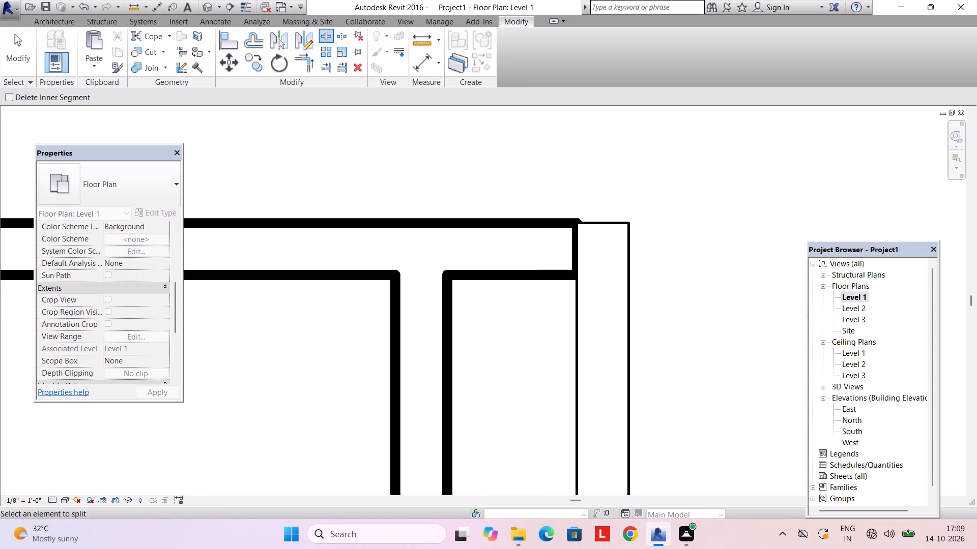
scroll(439, 268, up, 2)
click(453, 244)
scroll(457, 266, down, 5)
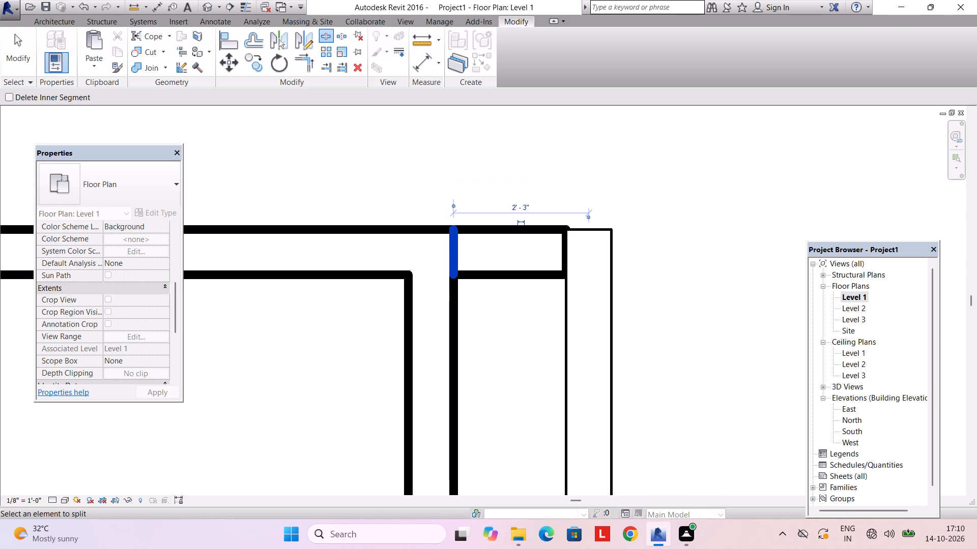
scroll(457, 265, down, 6)
key(Escape)
key(Escape)
Select the rear stub and the front-left wall segment together and review their 9" wall type properties.
click(471, 271)
scroll(471, 271, down, 5)
middle_drag(457, 296, 493, 197)
middle_drag(434, 353, 457, 240)
middle_drag(394, 330, 396, 264)
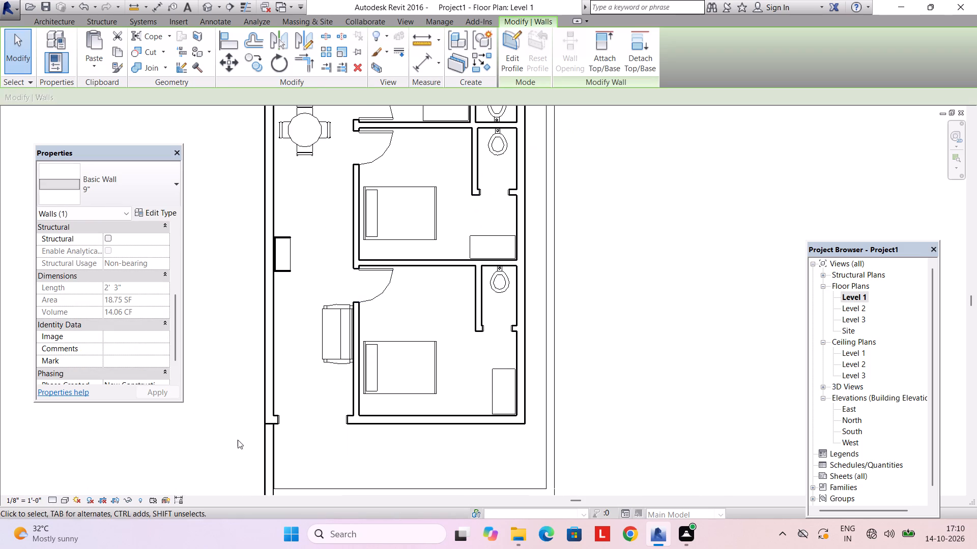
middle_drag(246, 434, 262, 365)
ctrl+click(285, 398)
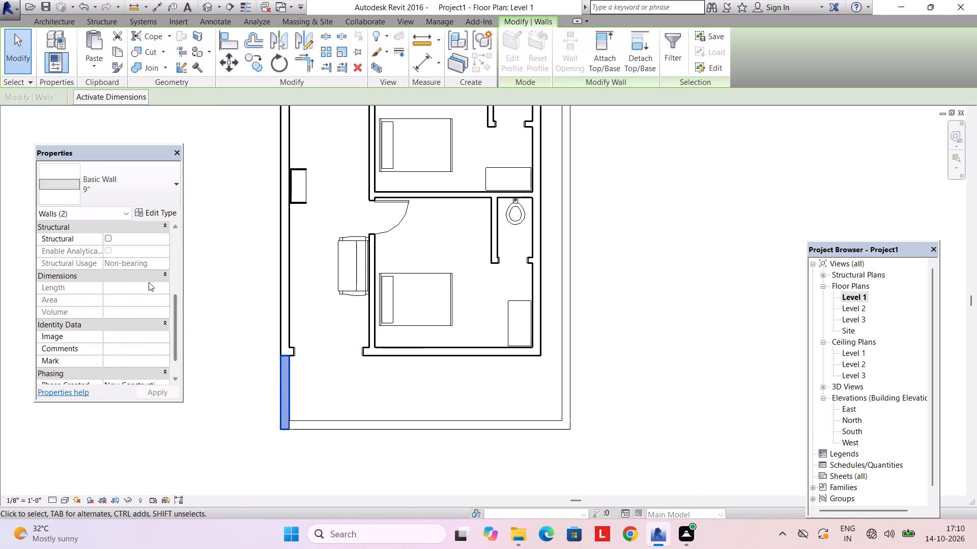
click(154, 214)
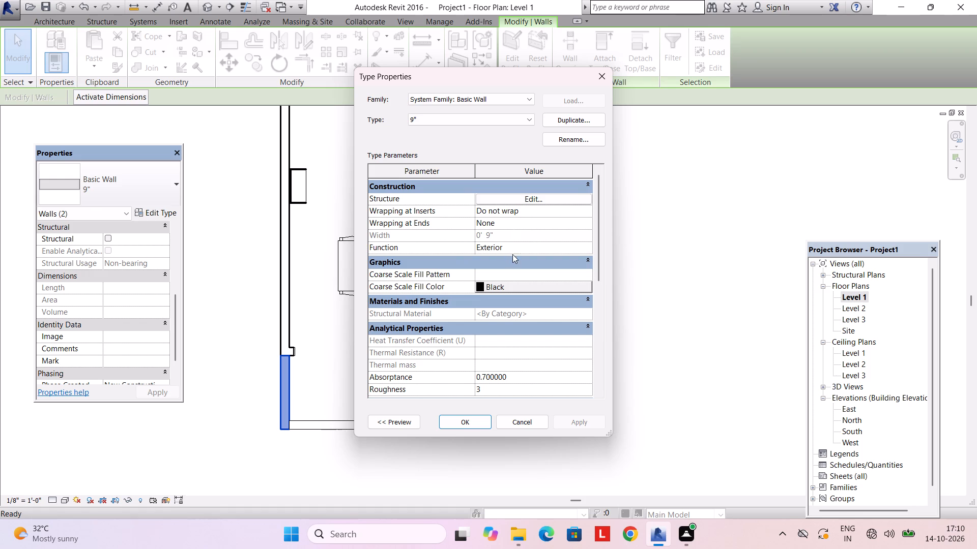
click(596, 75)
key(Escape)
Review the instance properties of the front-left wall segment beside the ground-floor porch.
click(289, 391)
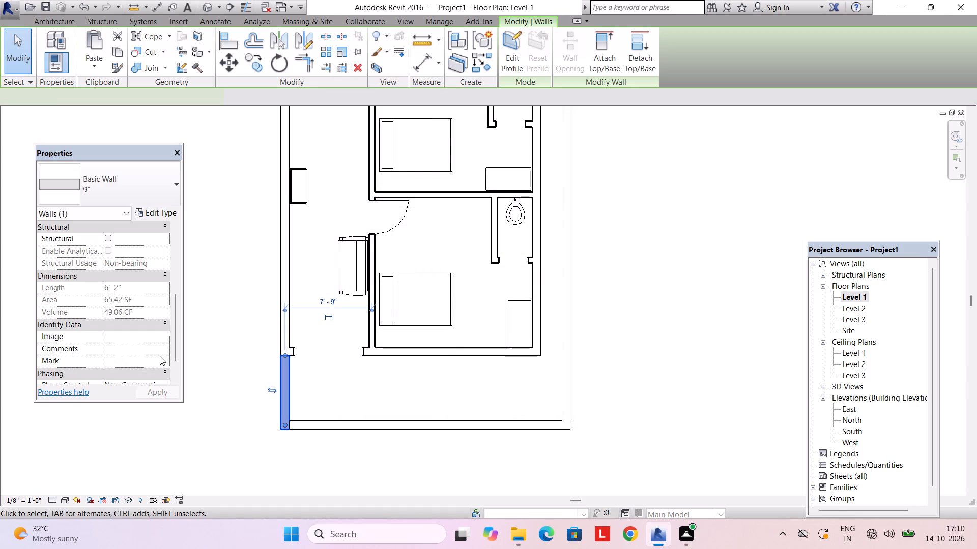
middle_drag(261, 346, 238, 393)
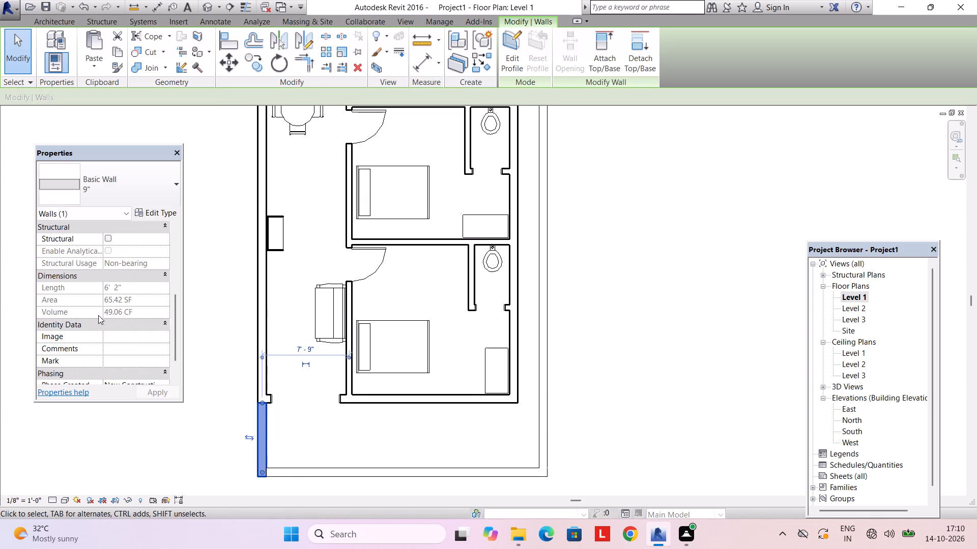
scroll(82, 303, down, 1)
scroll(84, 303, up, 2)
scroll(128, 332, down, 3)
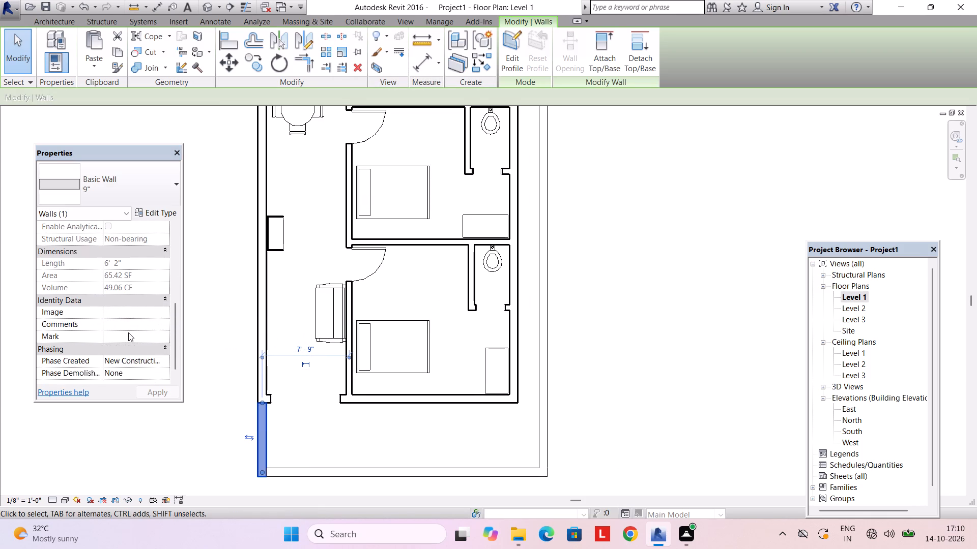
scroll(128, 332, up, 6)
scroll(129, 310, down, 7)
key(Escape)
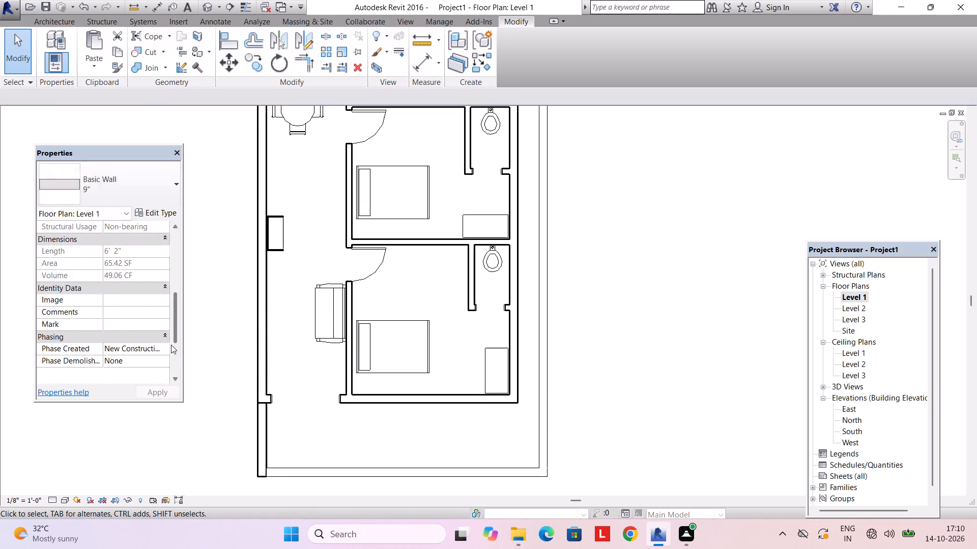
key(Escape)
scroll(206, 345, down, 8)
middle_drag(236, 371, 238, 385)
key(Escape)
key(Escape)
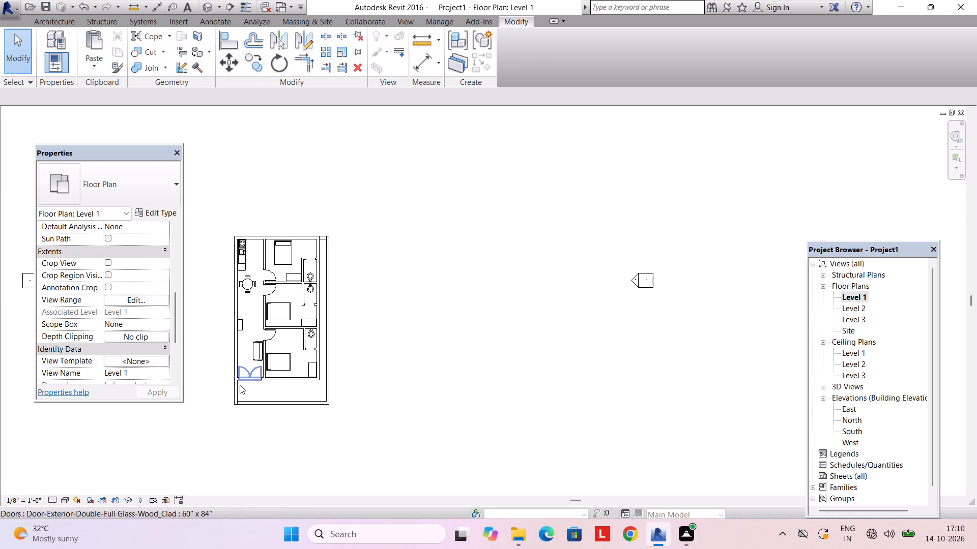
scroll(232, 398, up, 5)
click(243, 390)
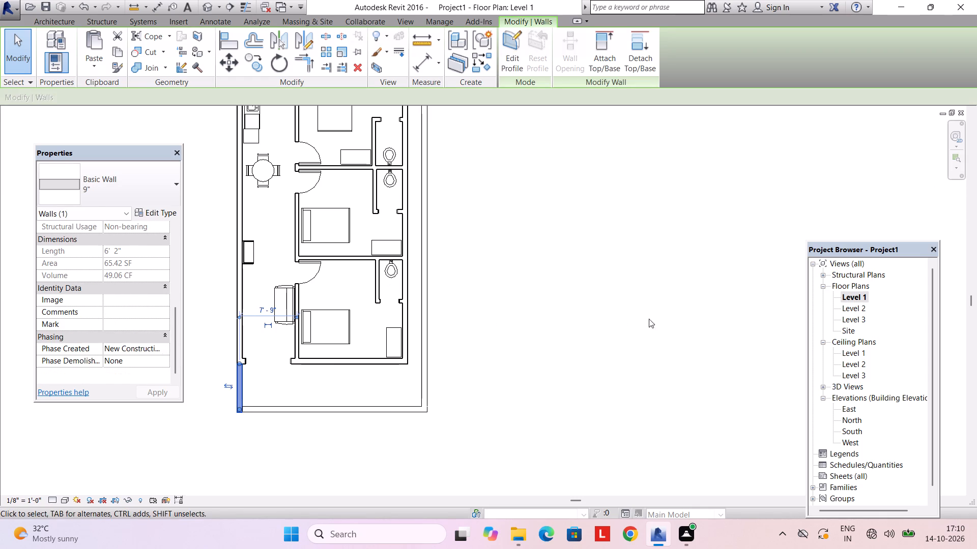
key(Escape)
In the 3D view, lower the top of the ground-floor front-left wall segment to the front parapet's height.
click(398, 22)
click(371, 41)
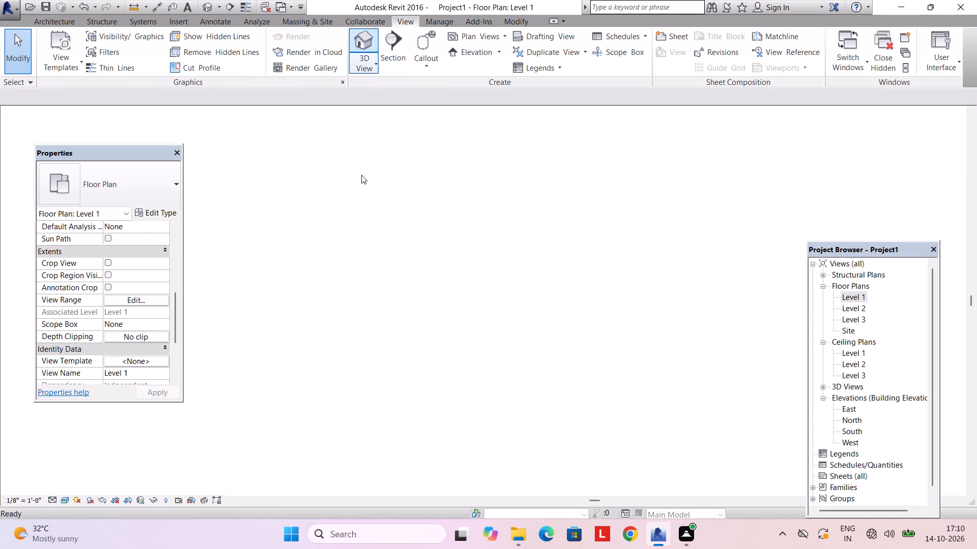
scroll(343, 345, down, 4)
middle_drag(338, 393, 337, 378)
scroll(366, 401, up, 1)
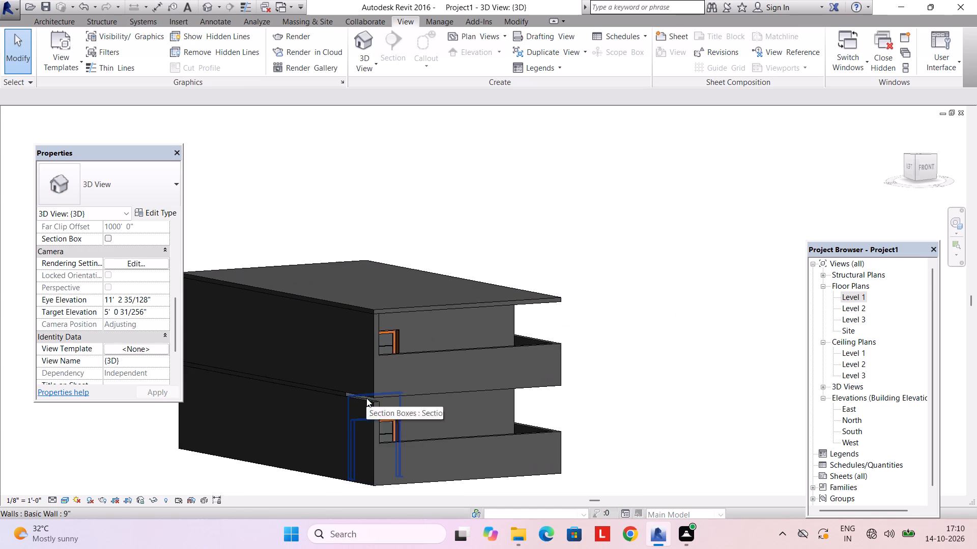
scroll(366, 398, up, 1)
shift+middle_drag(366, 399, 376, 353)
scroll(385, 384, up, 4)
click(391, 359)
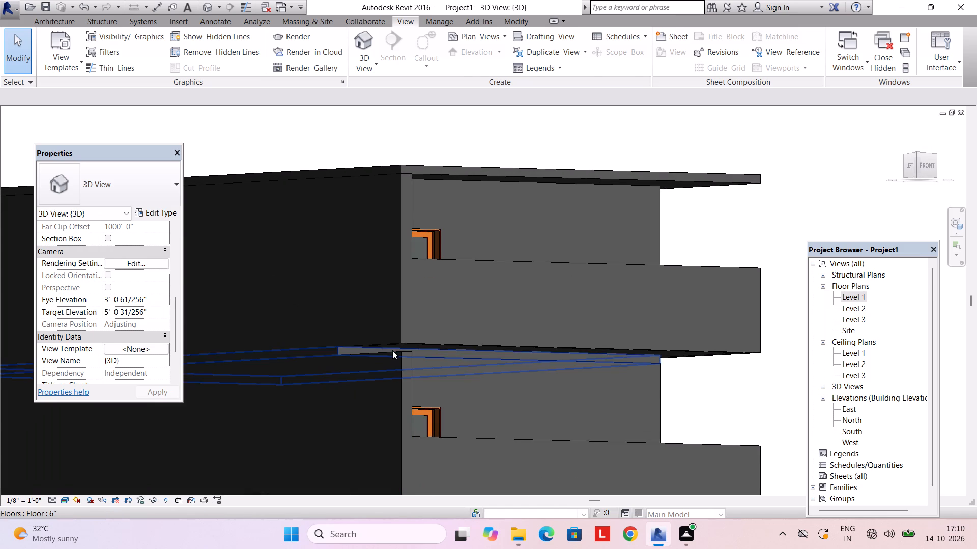
click(392, 350)
key(Escape)
click(403, 394)
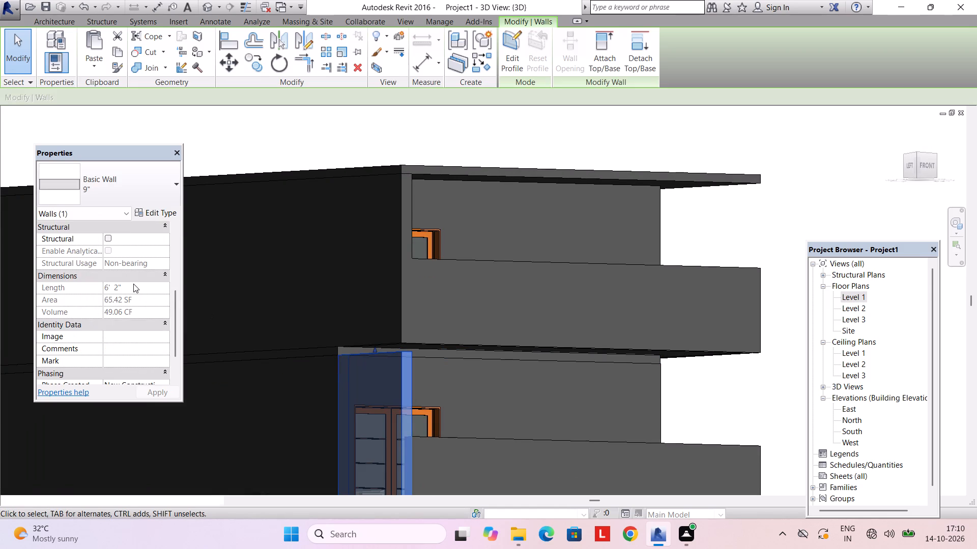
click(133, 284)
drag(133, 284, 45, 281)
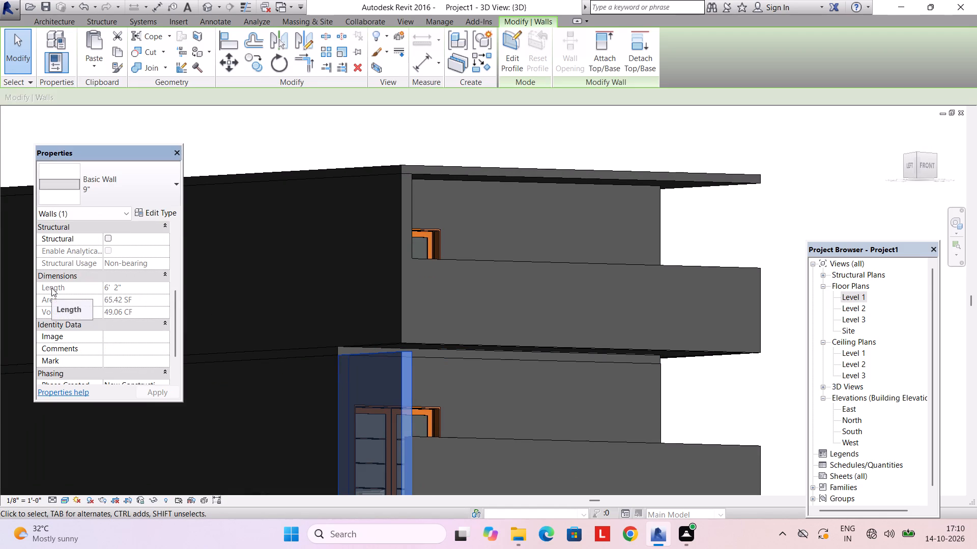
scroll(621, 61, down, 2)
middle_drag(553, 253, 543, 162)
drag(364, 258, 374, 352)
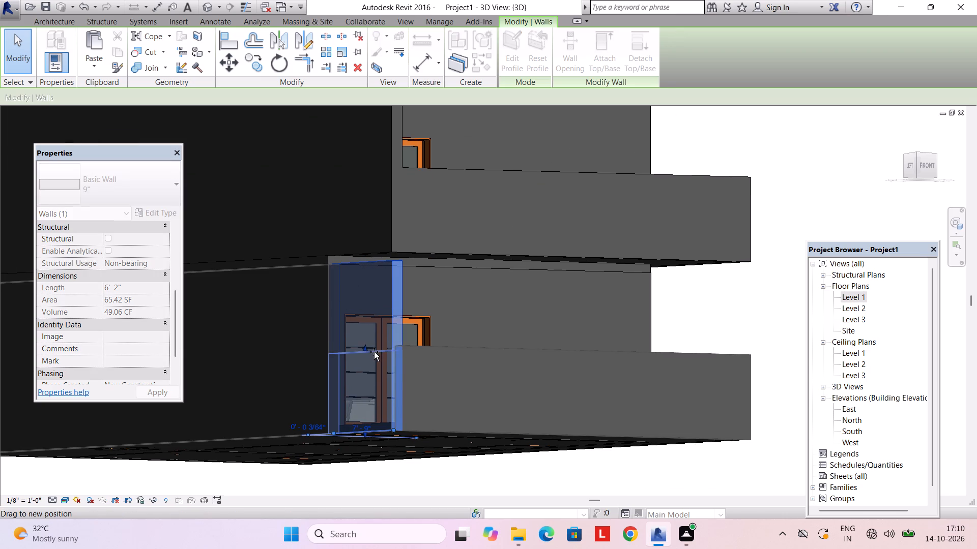
drag(374, 352, 375, 347)
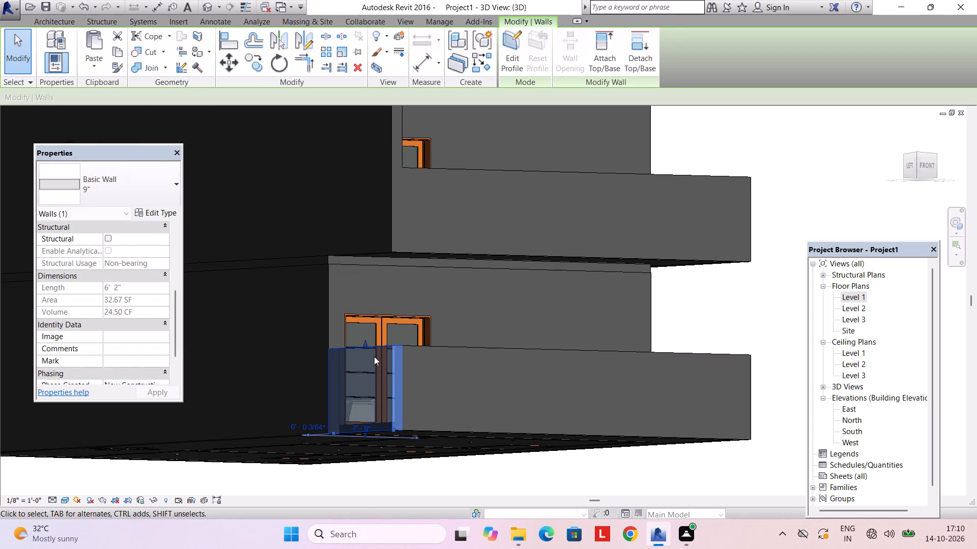
key(Escape)
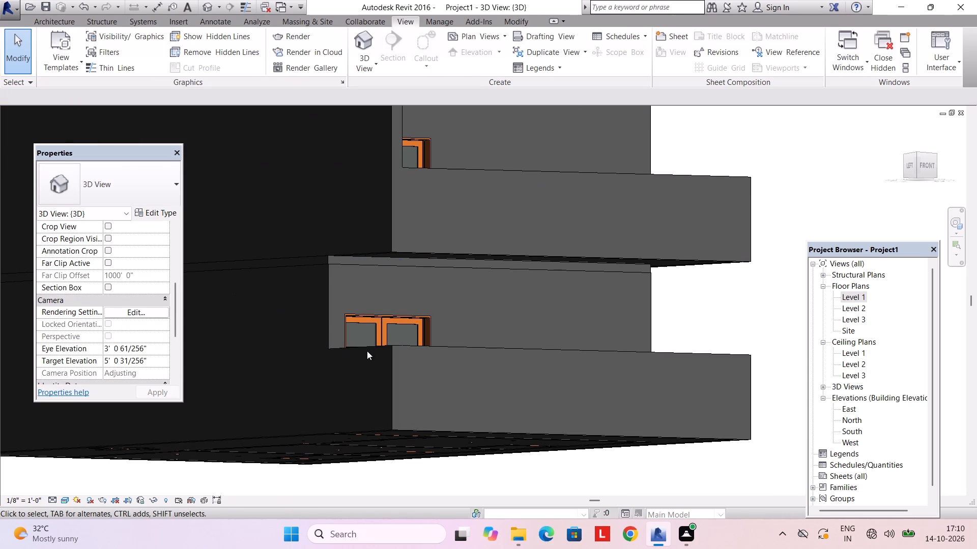
click(366, 351)
key(Escape)
Lower the top of the ground-floor rear stub wall to line up with the adjoining side parapet's top.
scroll(247, 362, down, 4)
shift+middle_drag(332, 388, 237, 433)
shift+middle_drag(280, 402, 150, 420)
shift+middle_drag(391, 403, 133, 405)
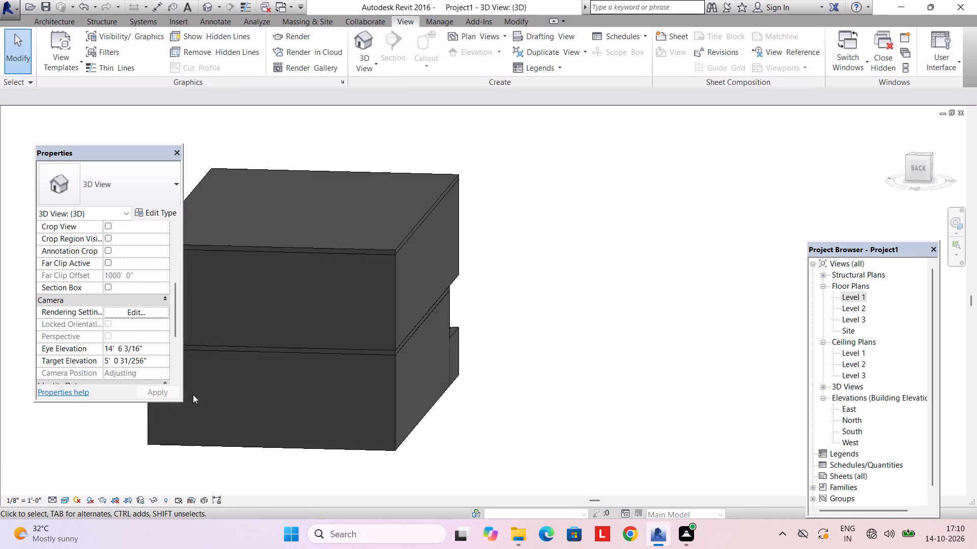
middle_drag(196, 394, 350, 353)
shift+middle_drag(324, 345, 350, 328)
click(363, 299)
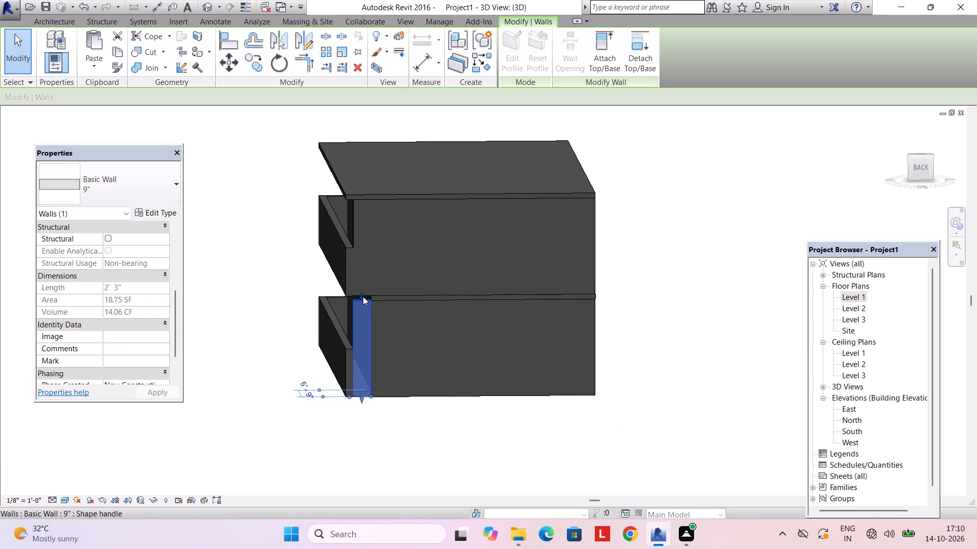
drag(363, 296, 363, 345)
key(Escape)
scroll(355, 352, up, 2)
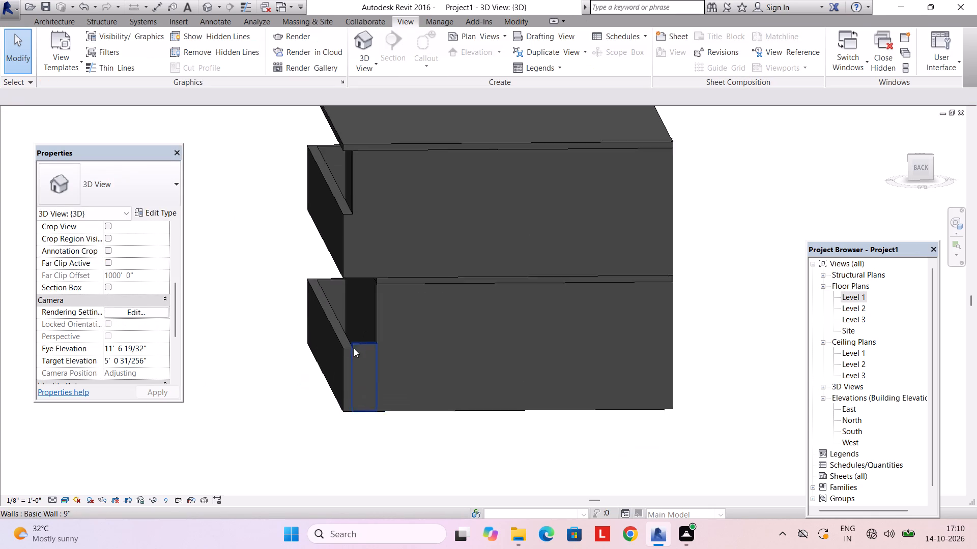
scroll(354, 348, up, 8)
click(363, 344)
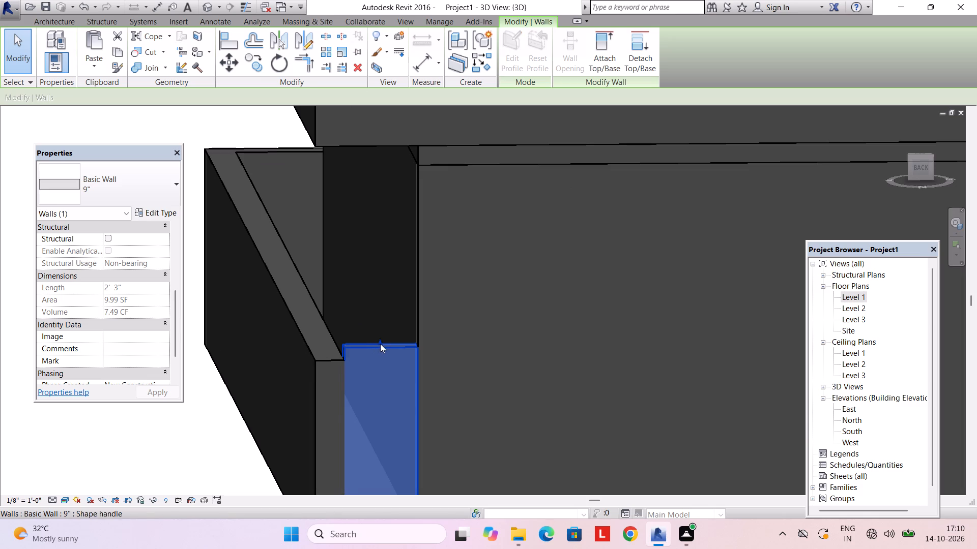
drag(380, 343, 380, 356)
key(Escape)
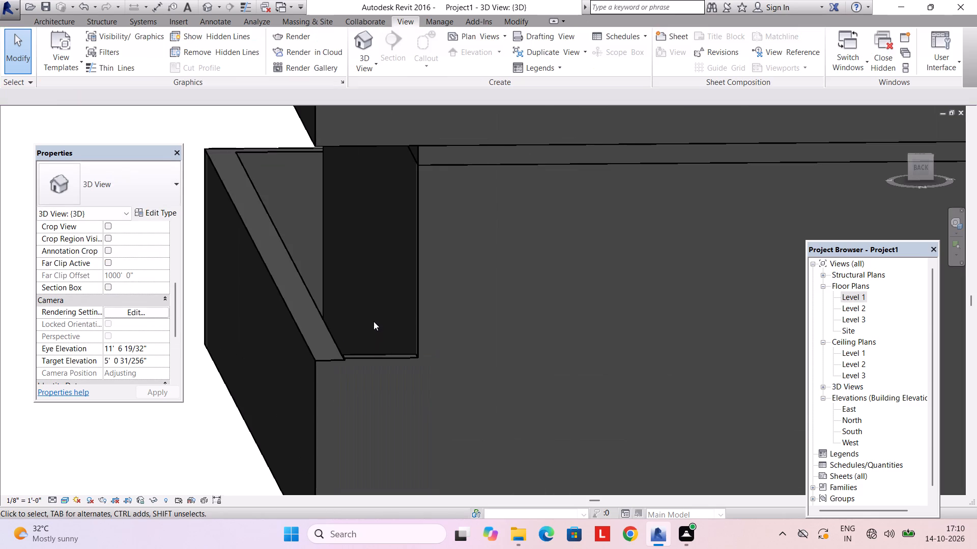
In the Level 2 floor plan, split the left exterior wall at the front room wall's outer face, beside the balcony.
scroll(372, 316, down, 3)
middle_drag(372, 309, 370, 412)
click(361, 193)
scroll(361, 194, down, 4)
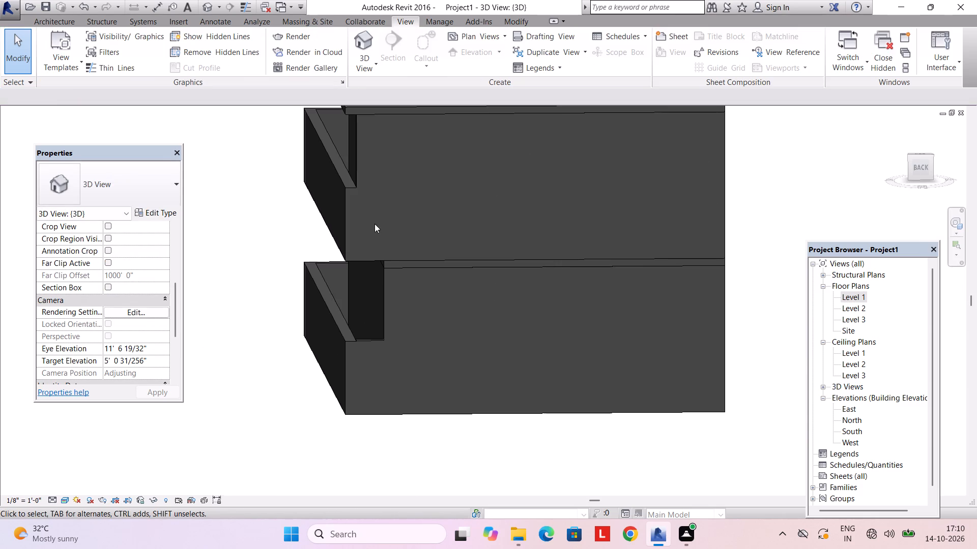
double_click(853, 308)
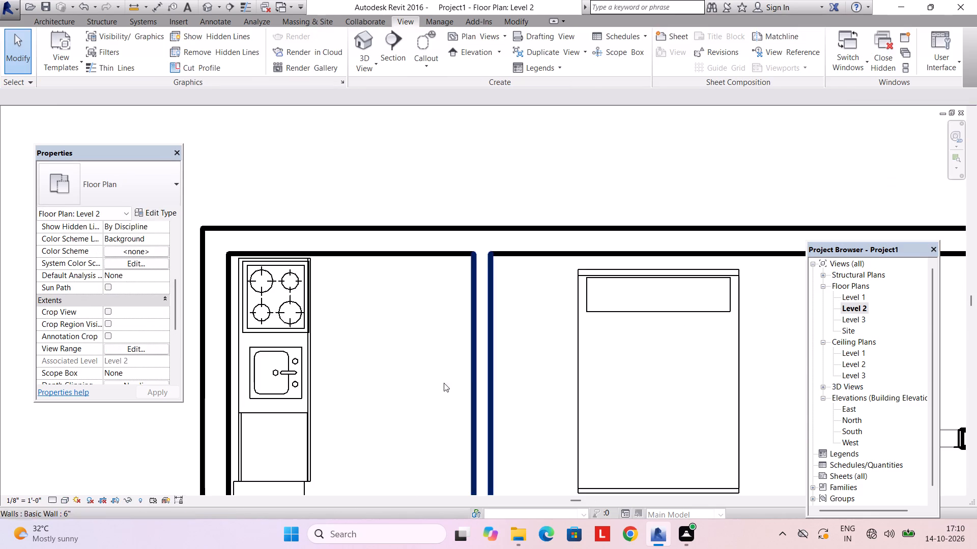
scroll(425, 375, down, 3)
middle_click(425, 375)
middle_drag(428, 371, 384, 183)
scroll(380, 220, down, 4)
middle_drag(368, 324, 364, 167)
scroll(363, 242, down, 3)
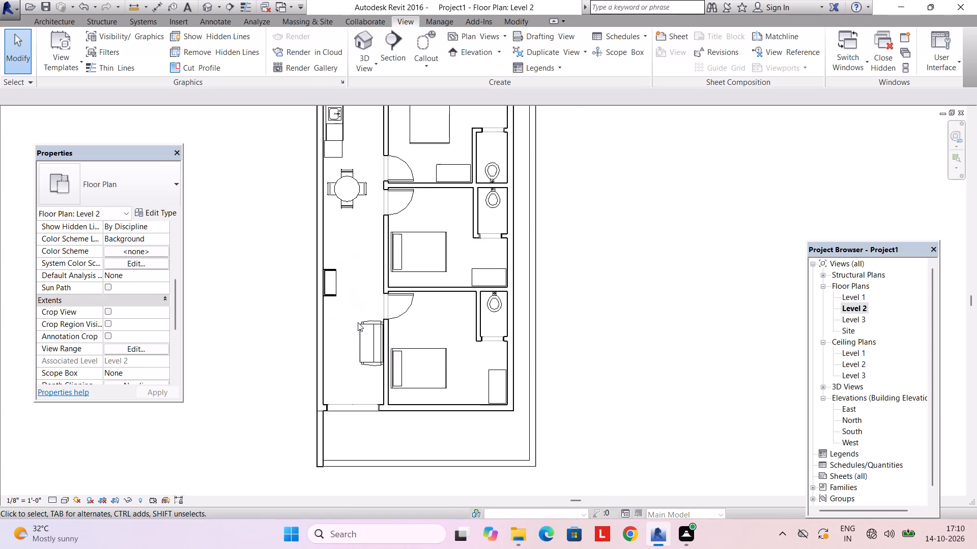
middle_drag(357, 324, 349, 219)
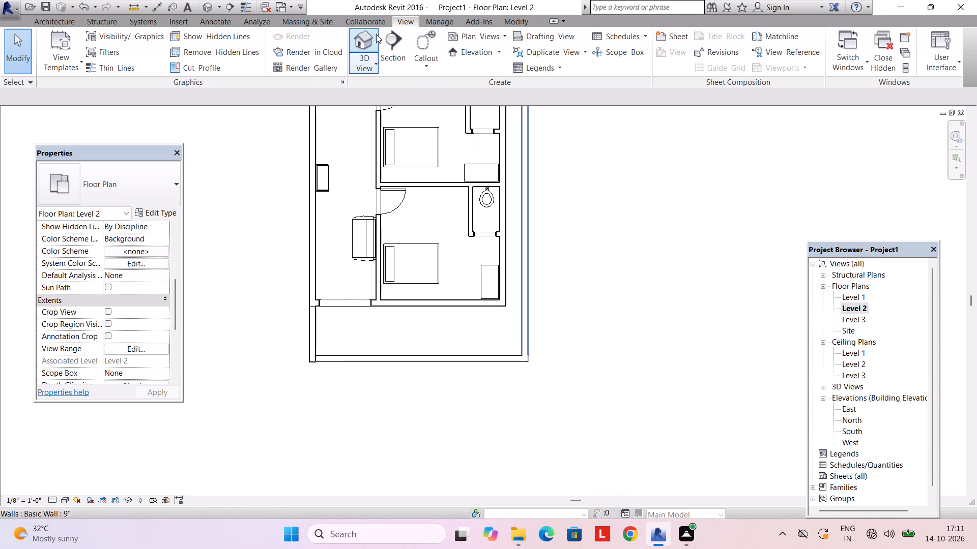
click(505, 17)
click(331, 35)
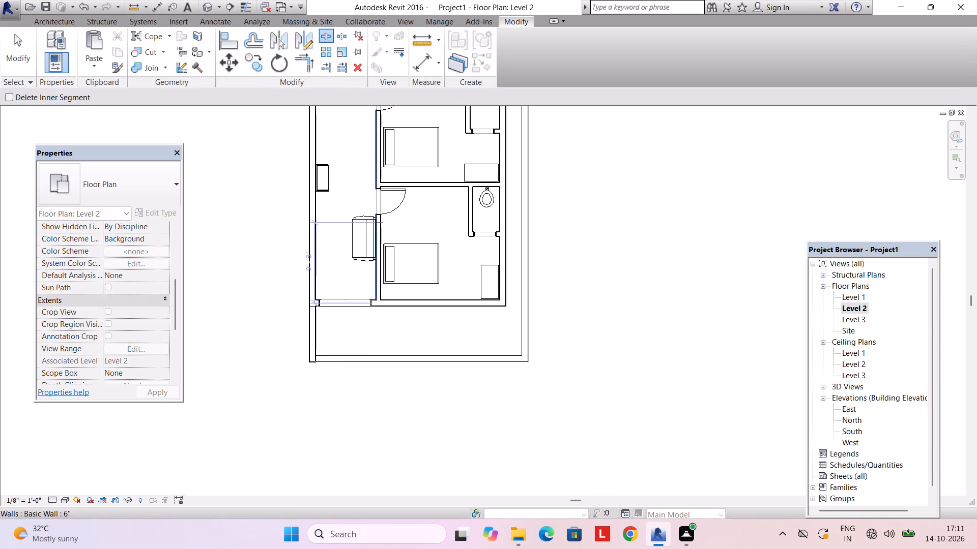
scroll(367, 257, up, 2)
scroll(337, 329, up, 5)
middle_drag(266, 325, 359, 313)
scroll(360, 314, up, 2)
key(Escape)
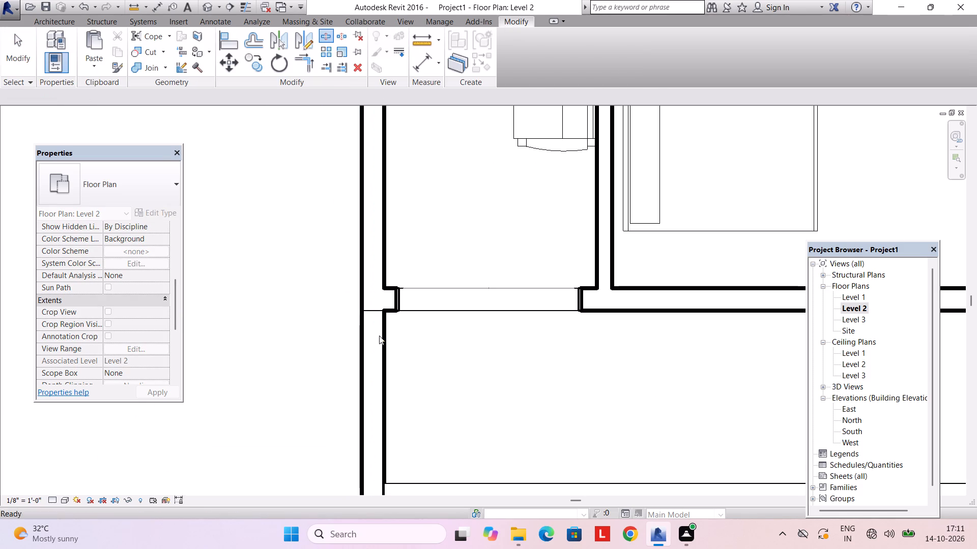
key(Escape)
click(381, 340)
key(Escape)
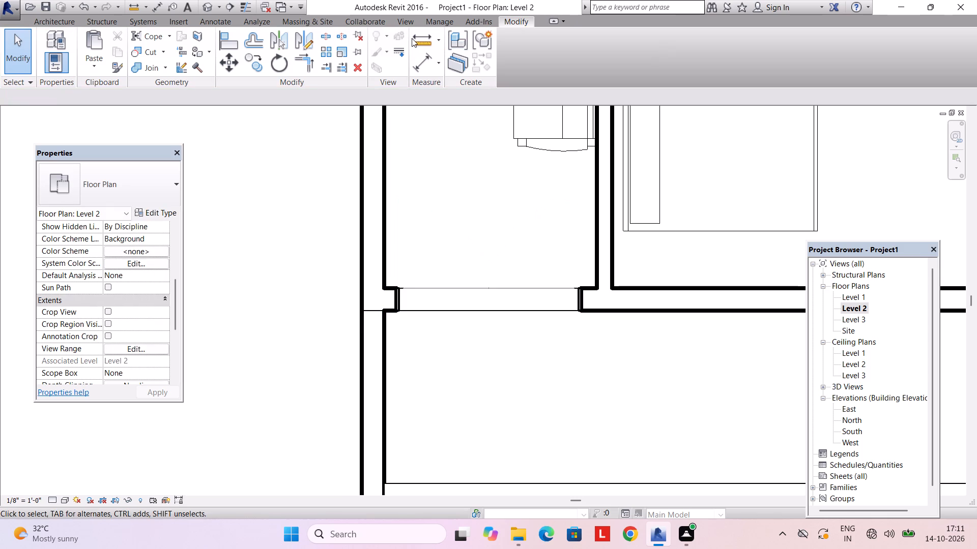
click(326, 36)
scroll(385, 315, up, 6)
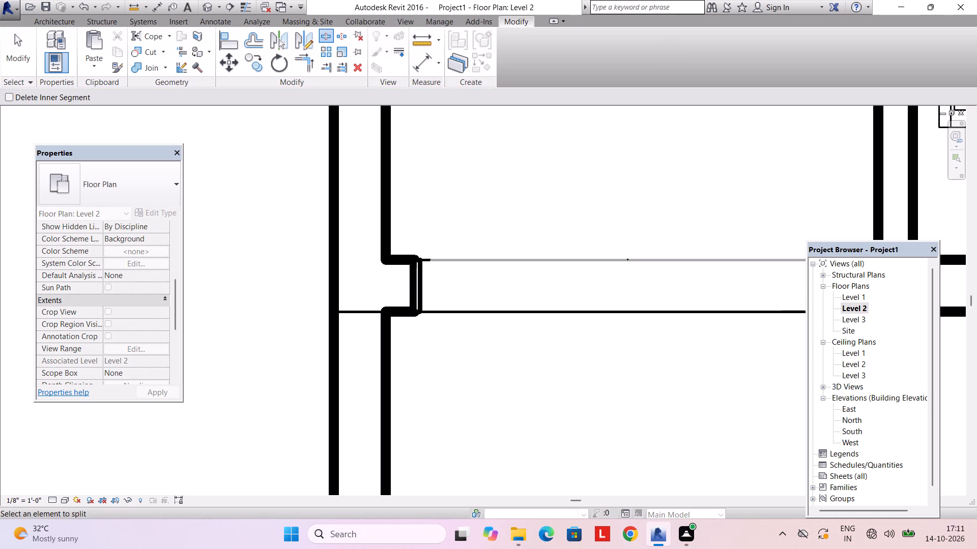
click(357, 313)
scroll(426, 292, down, 15)
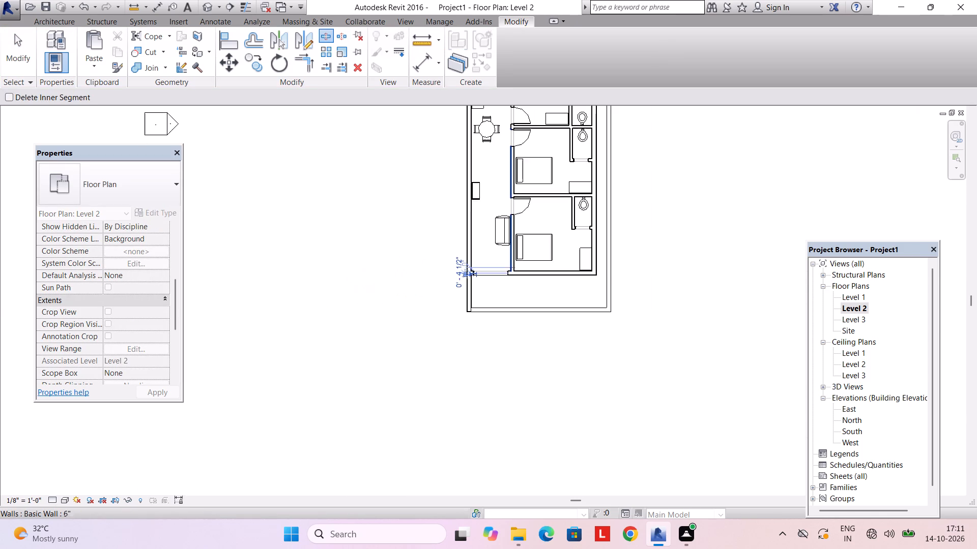
Split the Level 2 rear exterior wall at the outer face of the right-hand bedroom wall, separating the short stub.
scroll(529, 261, down, 4)
middle_drag(563, 239, 461, 466)
middle_drag(517, 304, 503, 345)
scroll(462, 352, up, 10)
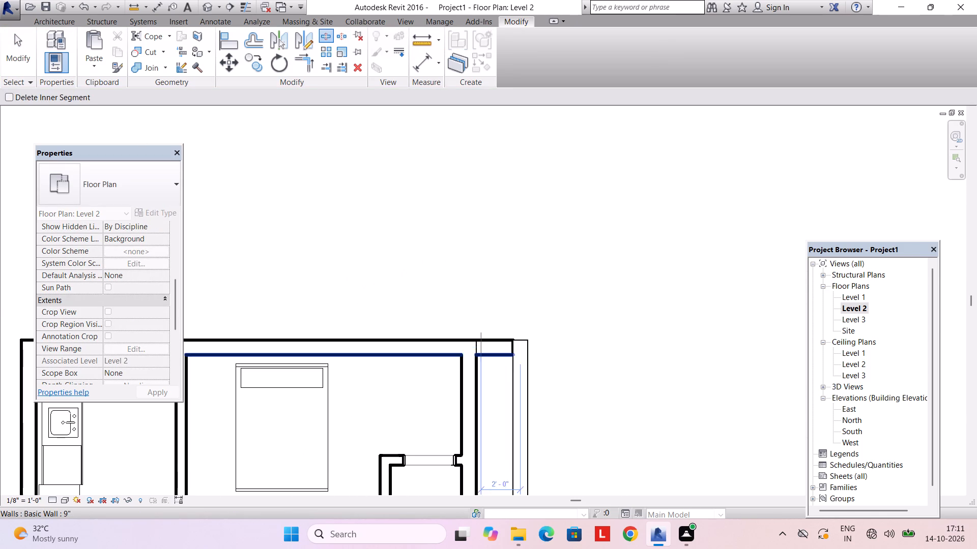
scroll(474, 355, up, 8)
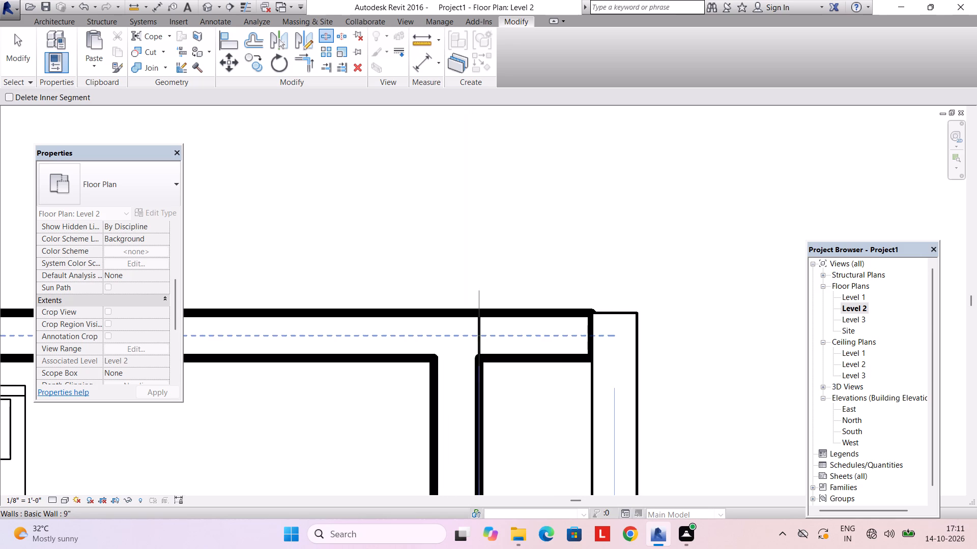
scroll(478, 333, up, 6)
click(481, 333)
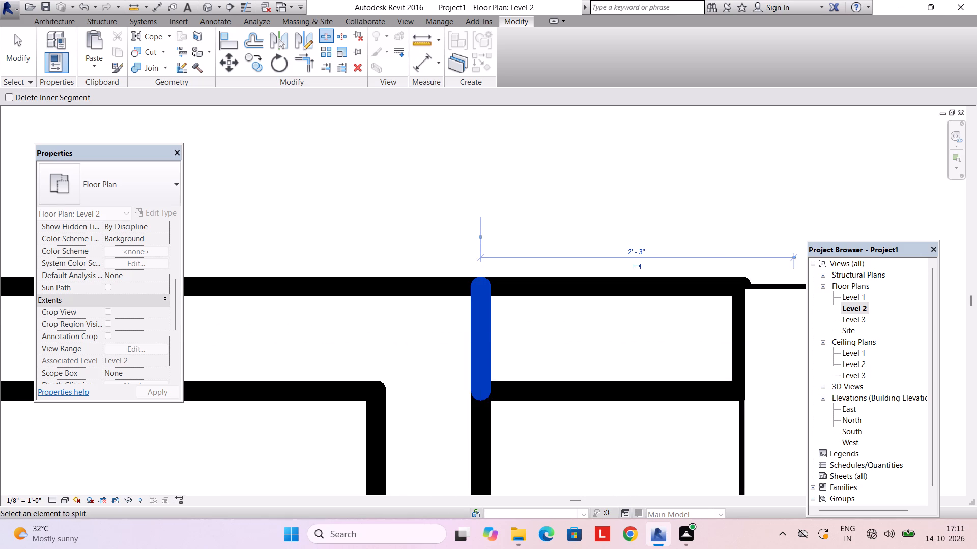
key(Escape)
key(Escape)
scroll(547, 377, down, 14)
click(562, 374)
scroll(562, 374, down, 5)
middle_drag(430, 393, 433, 359)
key(Escape)
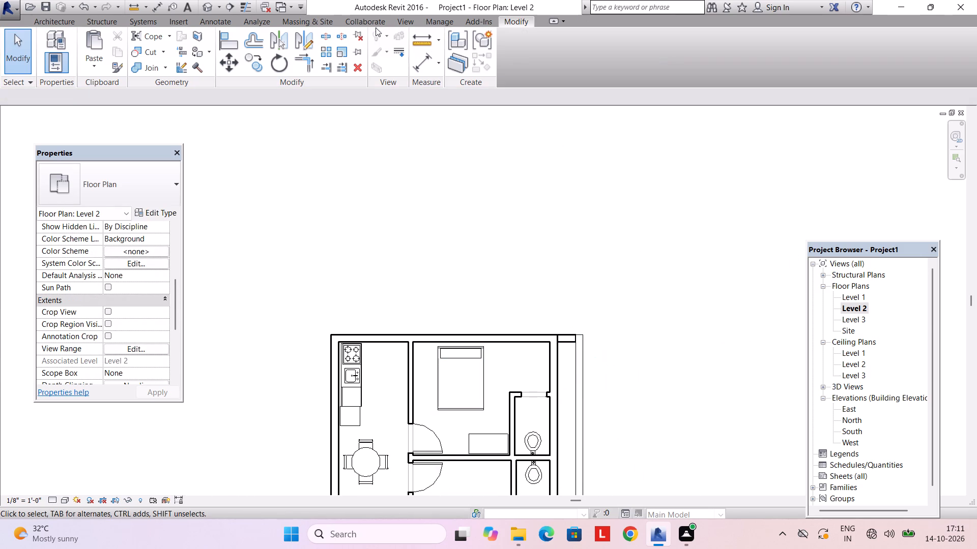
In the 3D view, lower the top of the Level 2 rear stub wall to the adjoining side parapet's height.
click(397, 23)
click(364, 40)
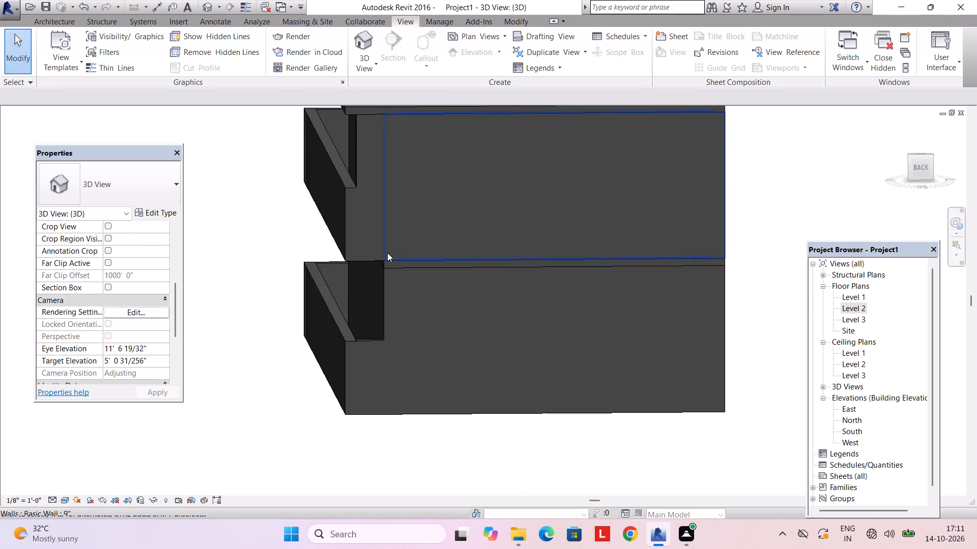
middle_drag(387, 253, 393, 316)
click(368, 188)
click(364, 181)
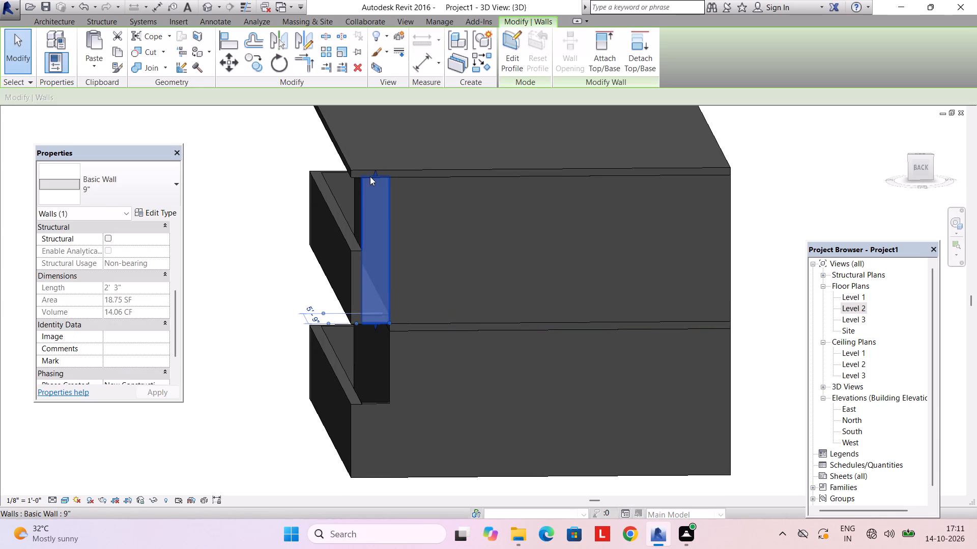
drag(373, 172, 371, 249)
key(Escape)
Lower the top of the Level 2 front-left wall segment to line up with the front parapet's top.
middle_drag(290, 238, 461, 257)
shift+middle_drag(347, 259, 542, 270)
shift+middle_drag(457, 282, 581, 277)
click(641, 213)
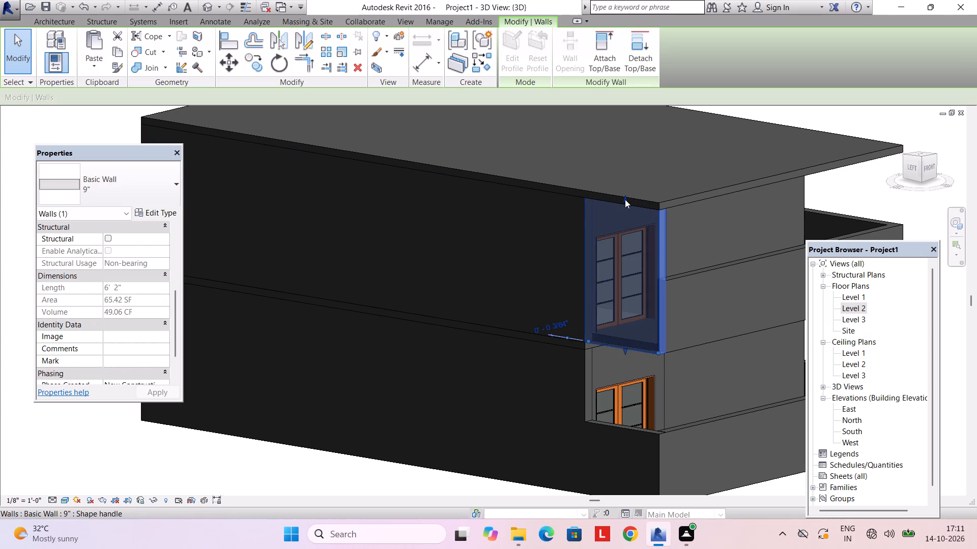
drag(625, 199, 629, 274)
key(Escape)
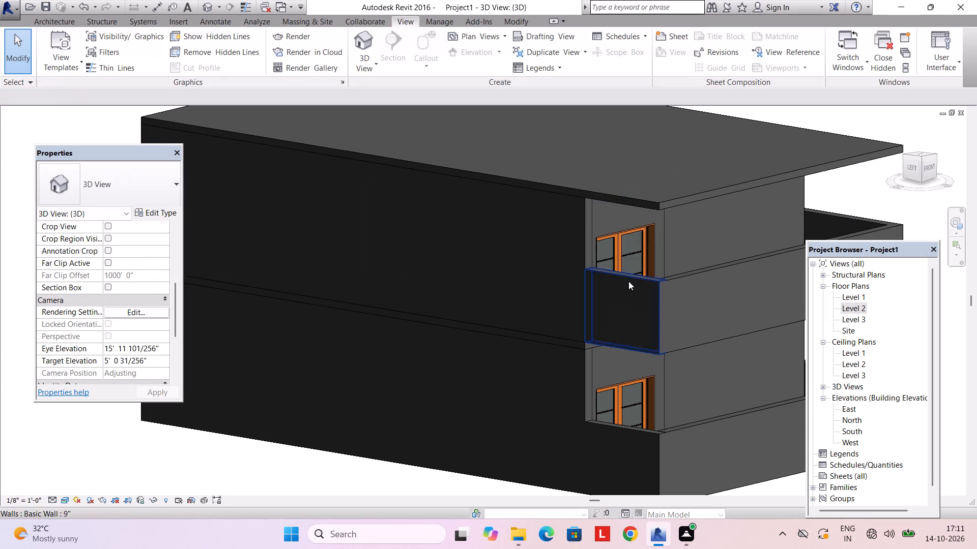
Select the three Level 2 parapet walls at the left, front and right together and review their 9" wall type properties.
shift+middle_drag(643, 294, 521, 287)
click(519, 269)
middle_drag(393, 285, 465, 300)
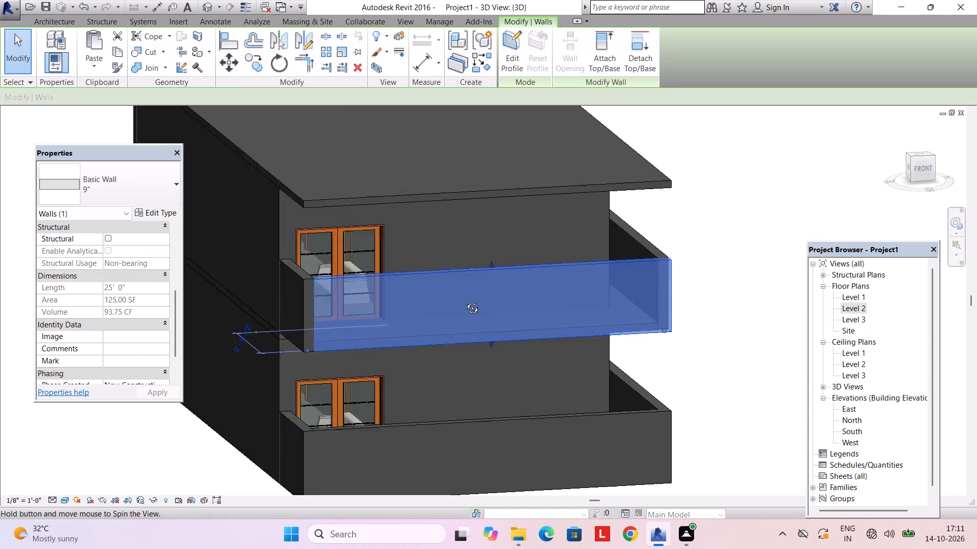
middle_drag(465, 300, 470, 300)
drag(321, 292, 320, 296)
click(321, 286)
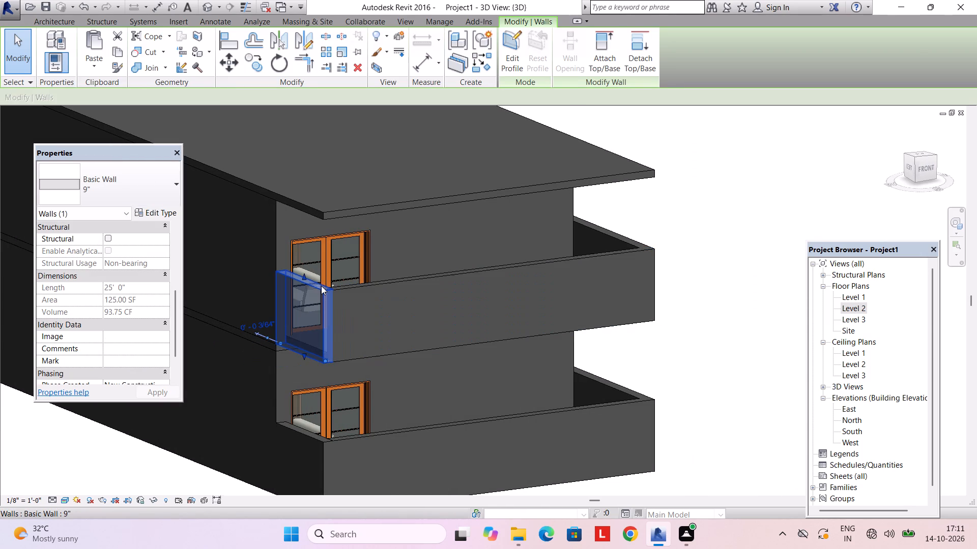
shift+middle_drag(424, 287, 378, 287)
ctrl+click(389, 295)
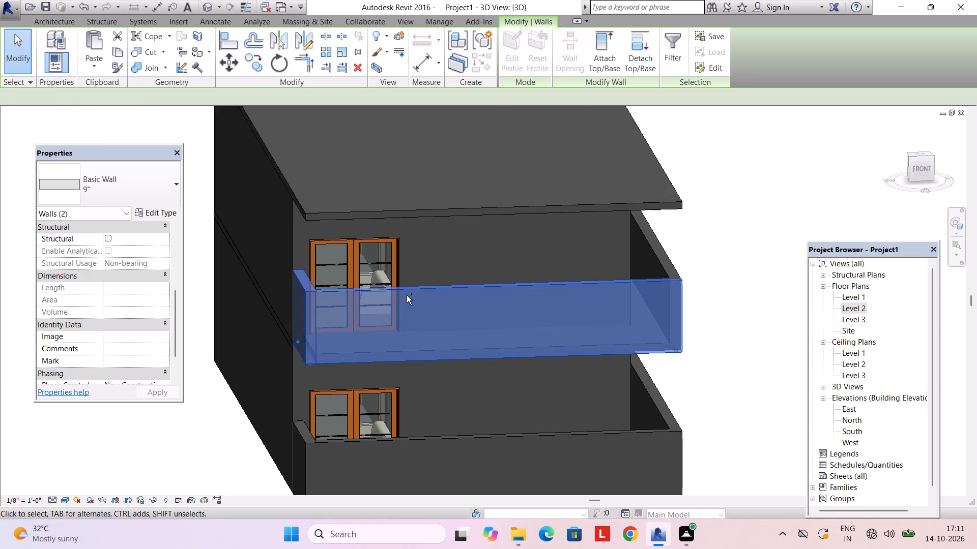
shift+middle_drag(499, 302, 409, 303)
ctrl+click(664, 297)
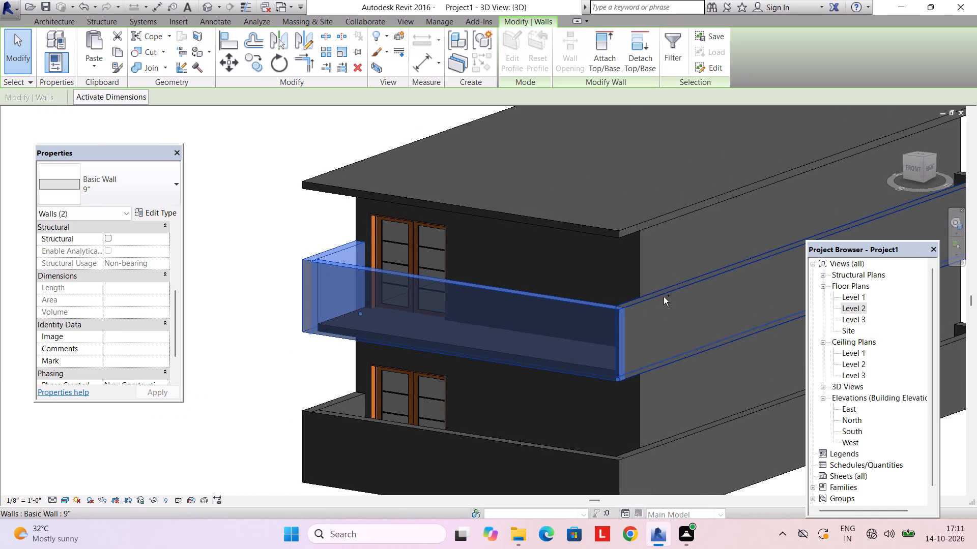
click(154, 212)
scroll(509, 313, down, 4)
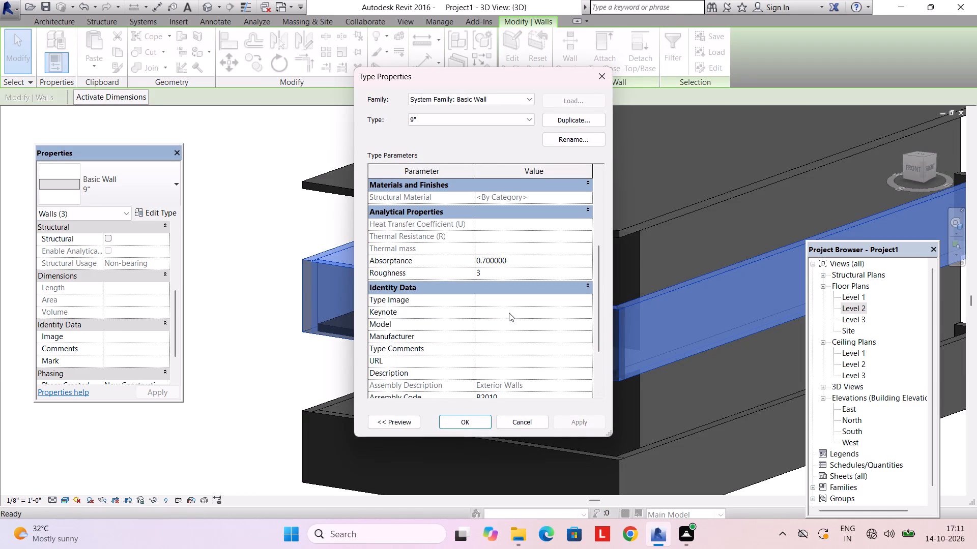
scroll(509, 313, down, 5)
scroll(509, 313, up, 4)
scroll(508, 310, down, 1)
scroll(505, 310, up, 8)
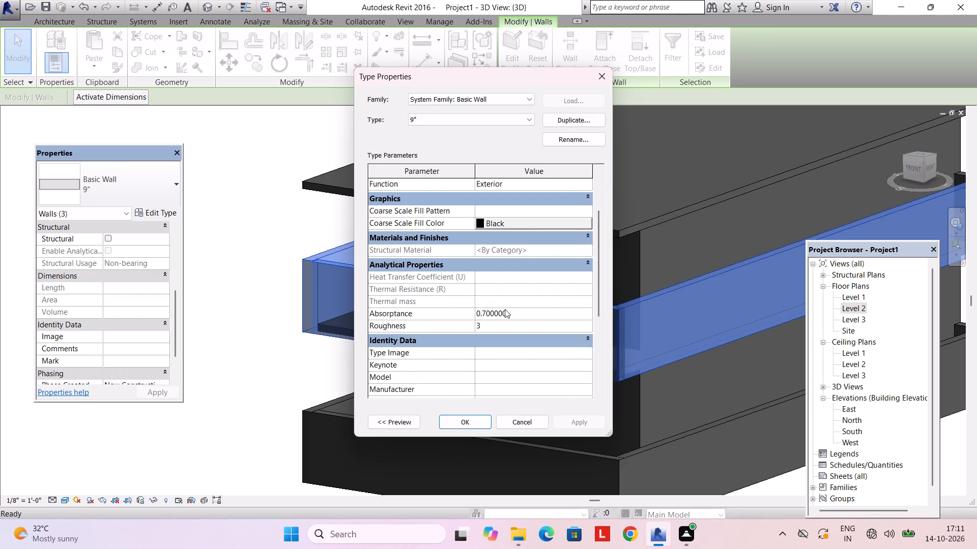
key(Escape)
key(Escape)
key(Escape)
Delete the 6" floor slab between the ground floor and Level 2.
middle_drag(584, 353, 597, 453)
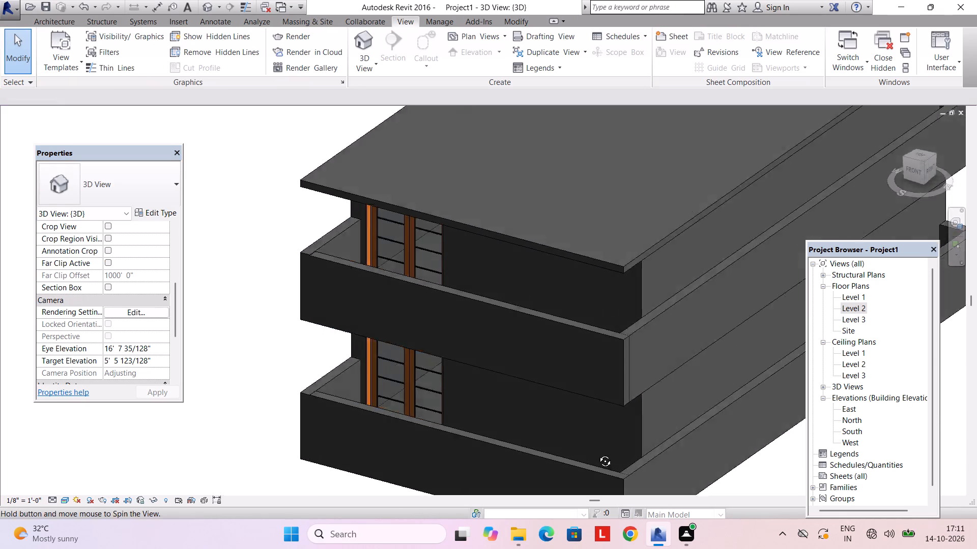
middle_drag(597, 453, 600, 461)
shift+middle_drag(541, 385, 615, 277)
shift+middle_drag(562, 355, 535, 198)
shift+middle_drag(493, 334, 505, 292)
click(500, 333)
key(Delete)
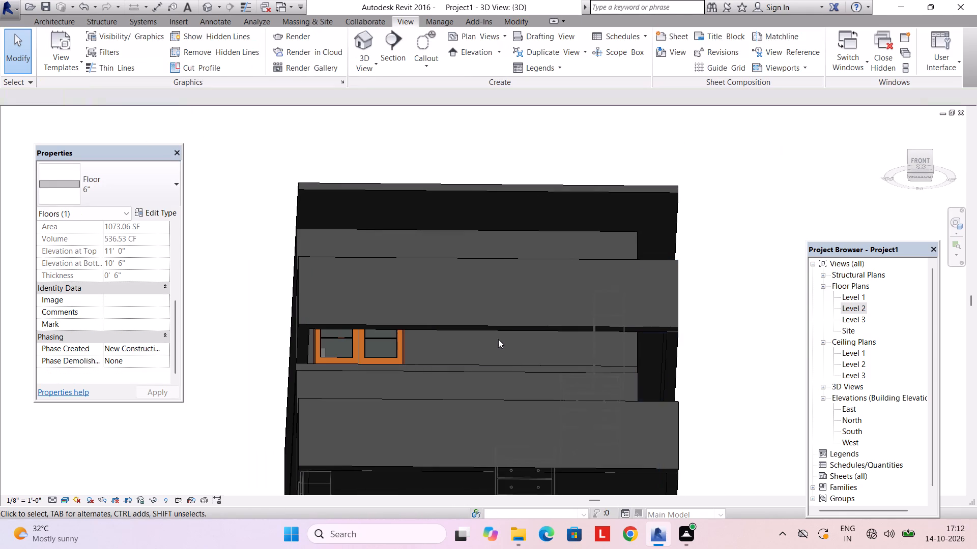
Check the Length property of the ground-floor front parapet wall.
middle_drag(518, 427, 505, 374)
click(497, 353)
click(497, 349)
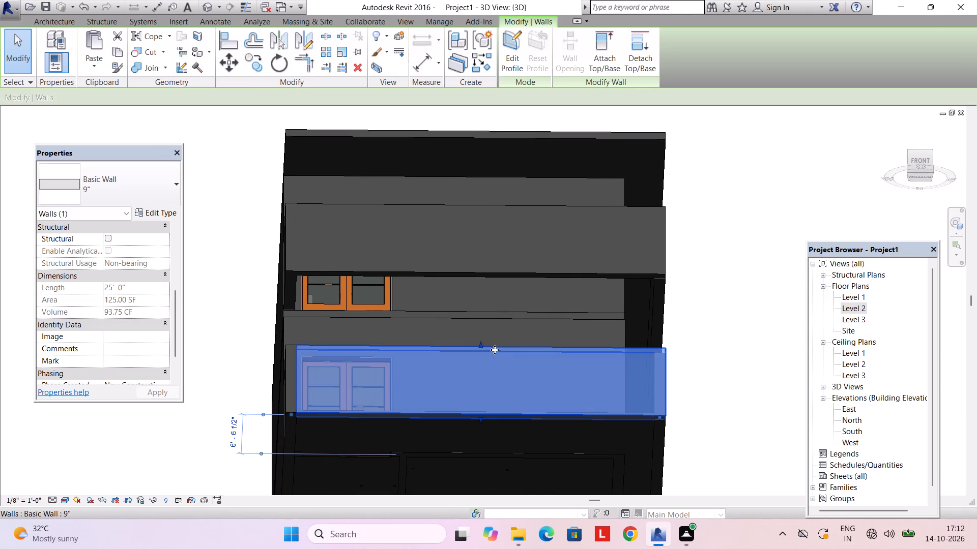
triple_click(132, 287)
double_click(132, 287)
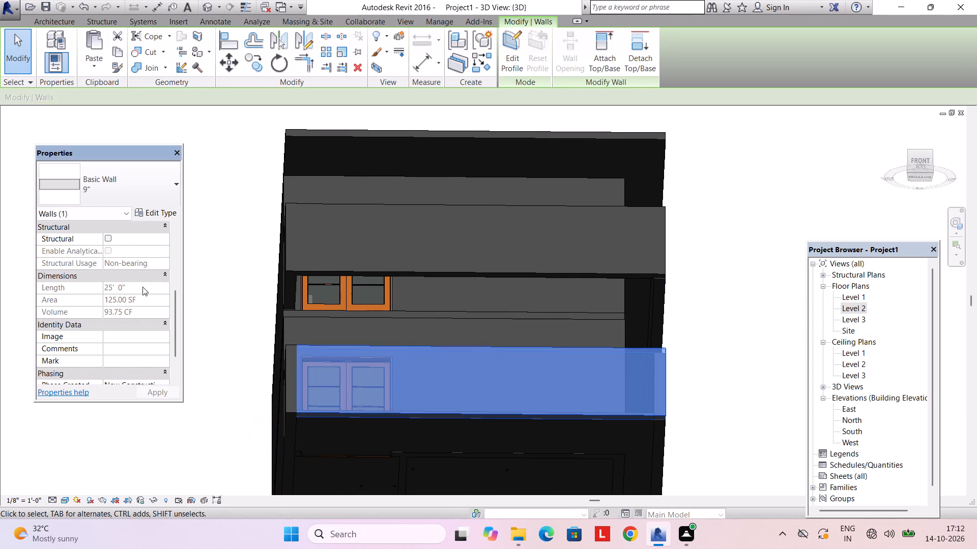
key(Escape)
Delete the 6" ground-floor slab beneath the house.
shift+middle_drag(358, 397, 360, 451)
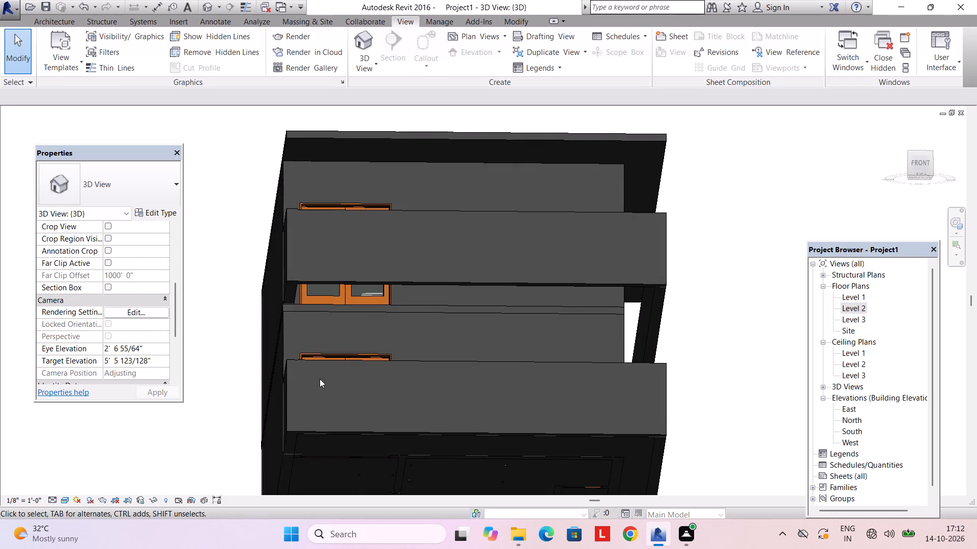
shift+middle_drag(321, 398, 361, 303)
click(341, 378)
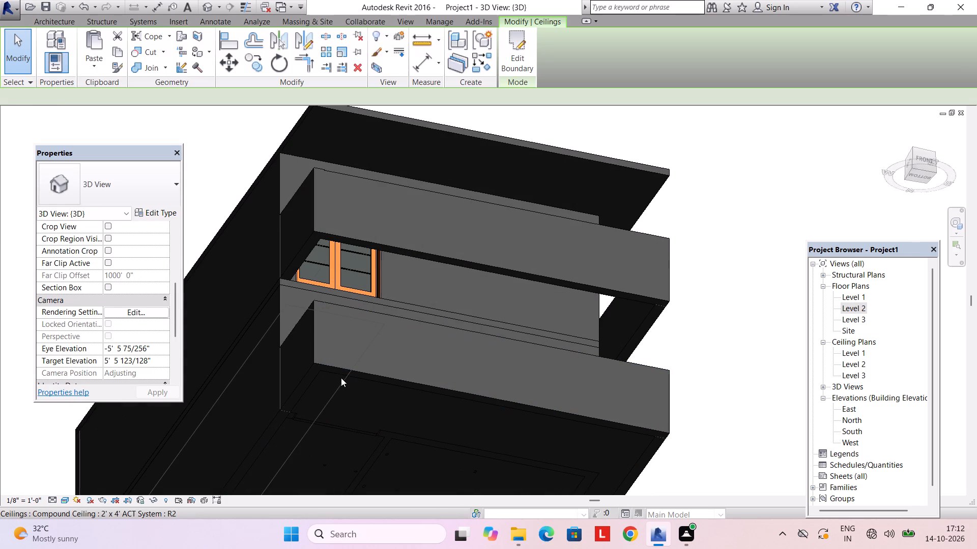
key(Escape)
click(394, 390)
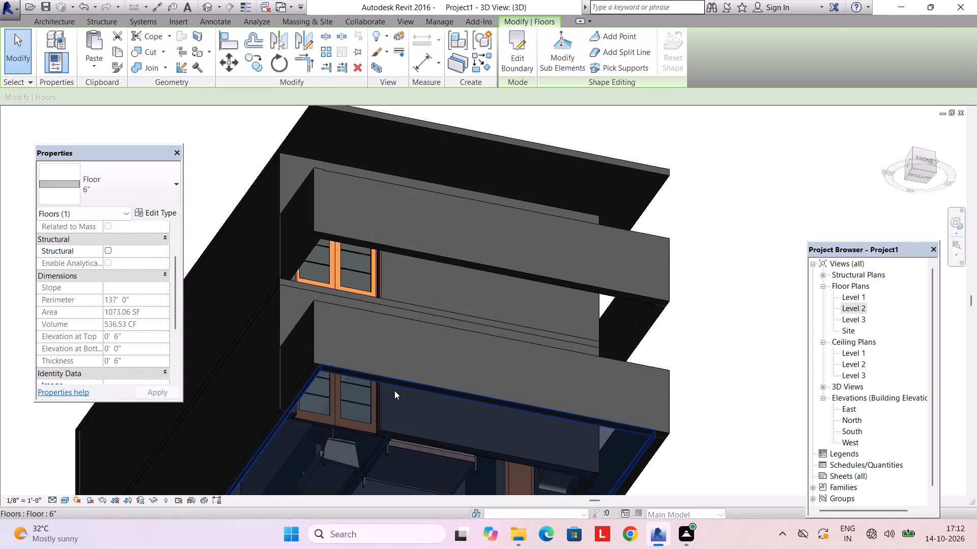
key(Delete)
Delete the 6" slab covering the top of the upper storey.
click(445, 138)
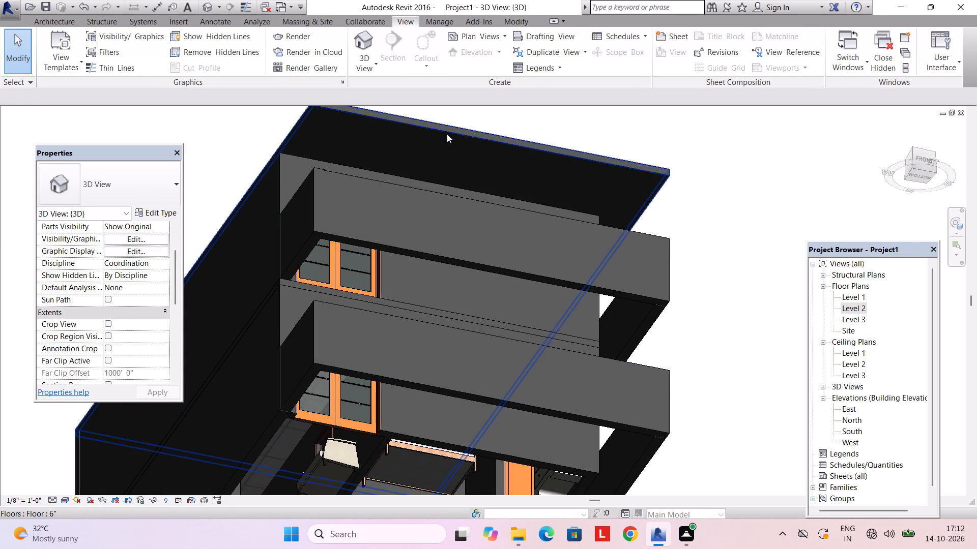
click(447, 134)
key(Delete)
Examine the front parapet walls on both storeys from the outside.
shift+middle_drag(432, 294, 371, 423)
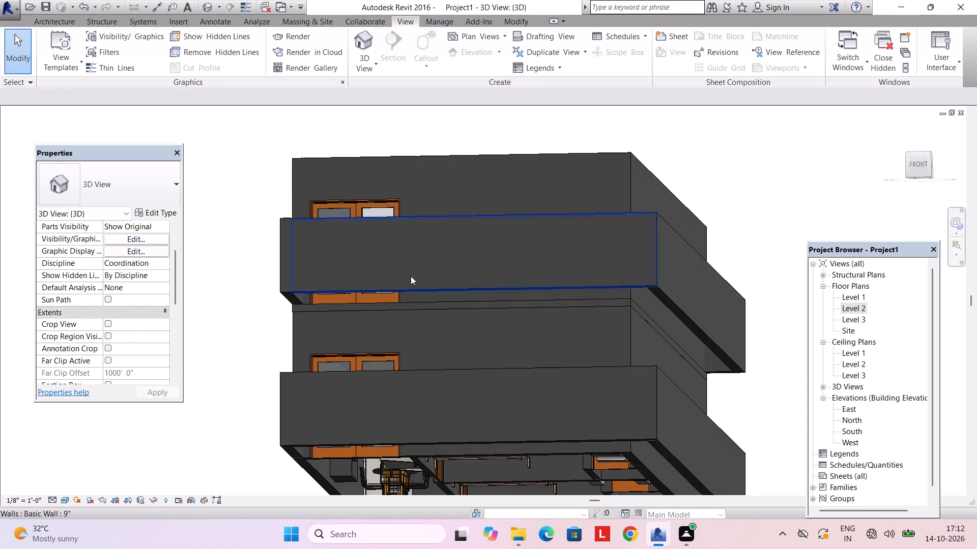
click(420, 240)
click(422, 226)
click(424, 214)
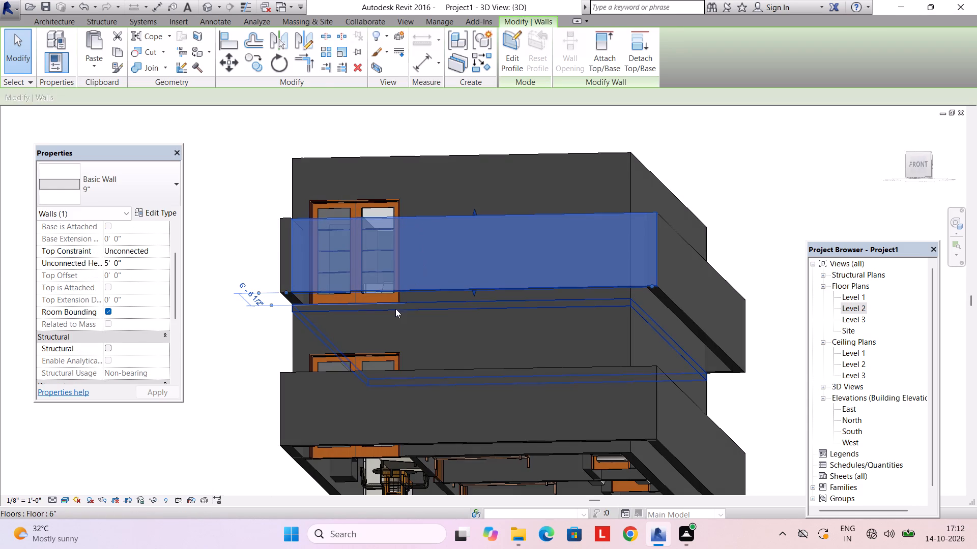
key(Escape)
shift+middle_drag(405, 355, 404, 393)
middle_drag(404, 387, 420, 271)
shift+middle_drag(420, 332, 428, 326)
click(440, 263)
middle_drag(440, 263, 440, 348)
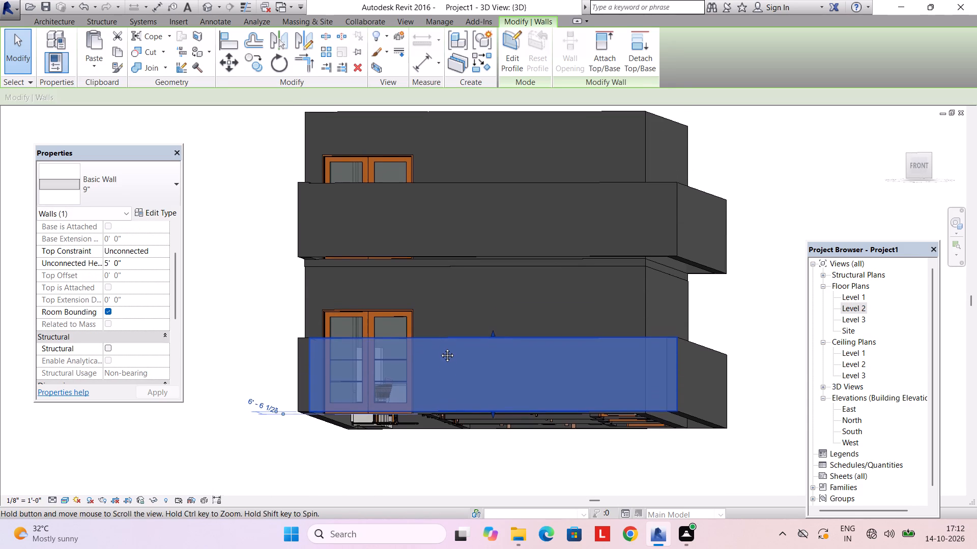
middle_drag(440, 348, 440, 355)
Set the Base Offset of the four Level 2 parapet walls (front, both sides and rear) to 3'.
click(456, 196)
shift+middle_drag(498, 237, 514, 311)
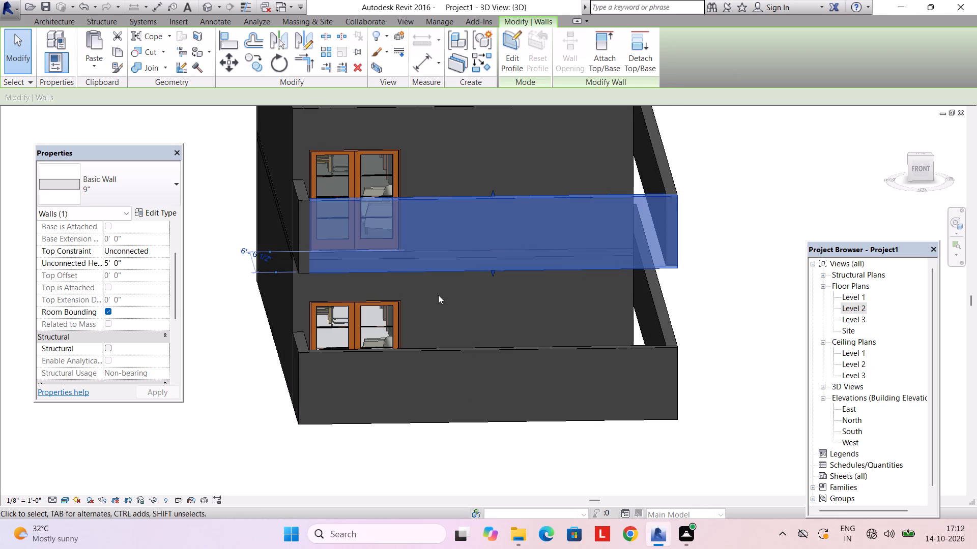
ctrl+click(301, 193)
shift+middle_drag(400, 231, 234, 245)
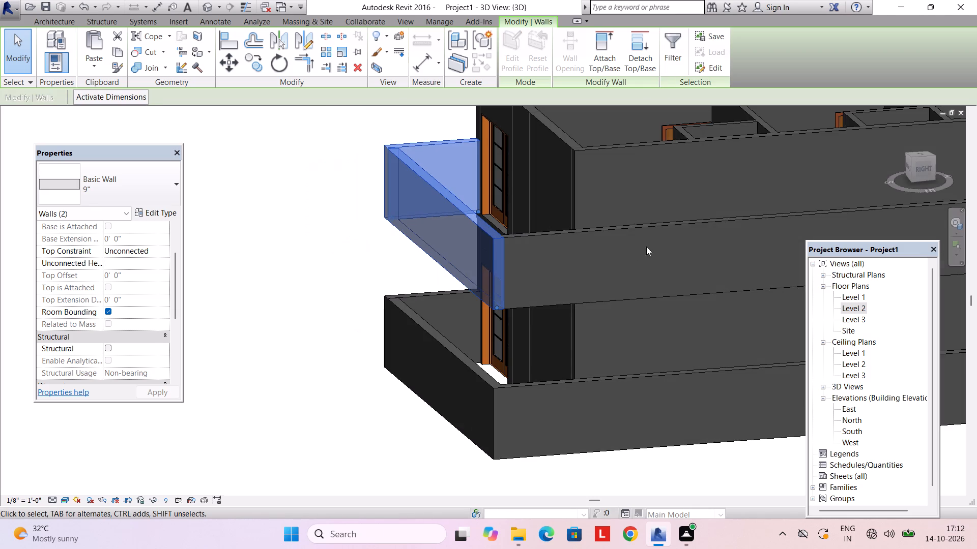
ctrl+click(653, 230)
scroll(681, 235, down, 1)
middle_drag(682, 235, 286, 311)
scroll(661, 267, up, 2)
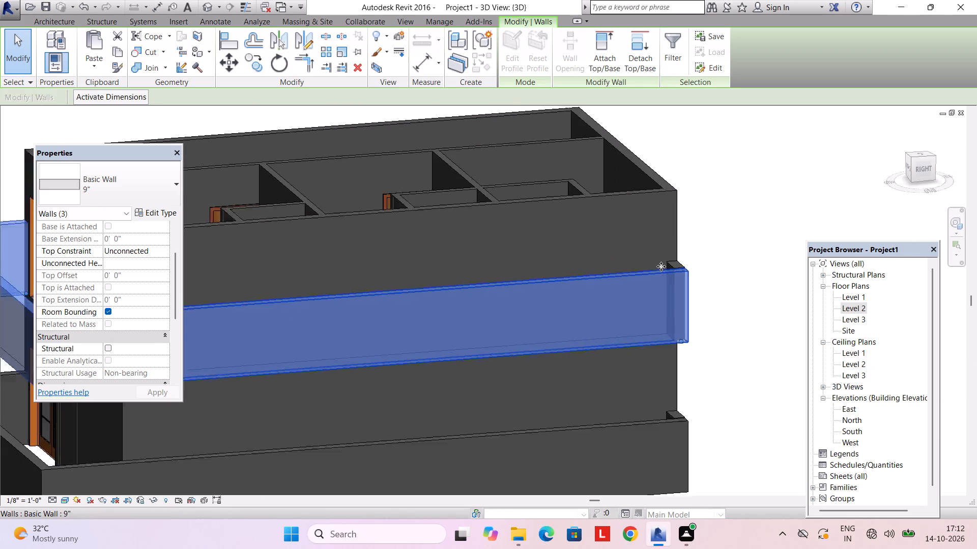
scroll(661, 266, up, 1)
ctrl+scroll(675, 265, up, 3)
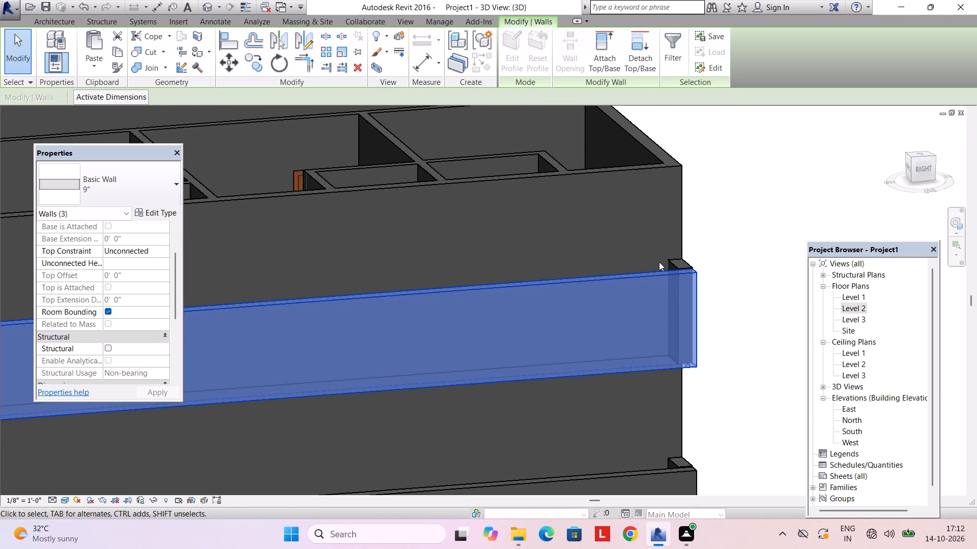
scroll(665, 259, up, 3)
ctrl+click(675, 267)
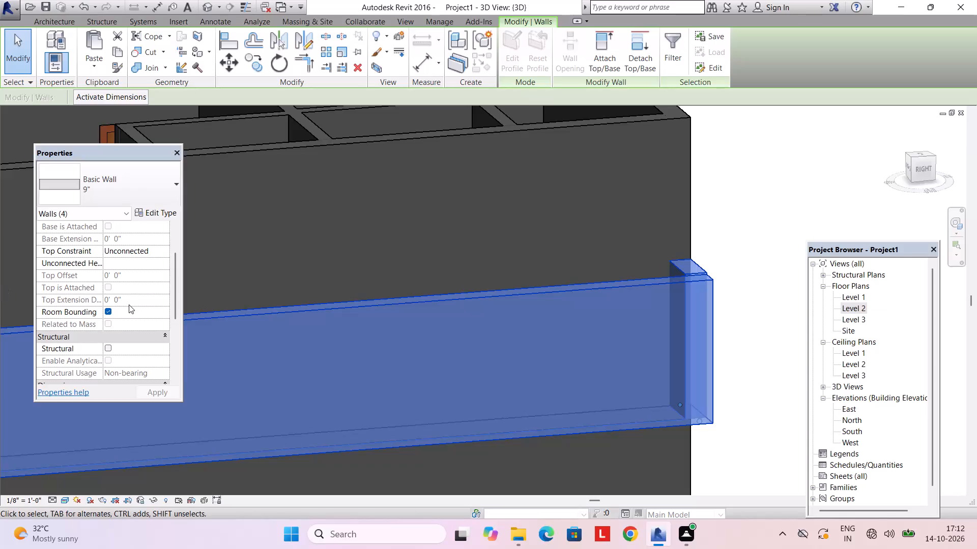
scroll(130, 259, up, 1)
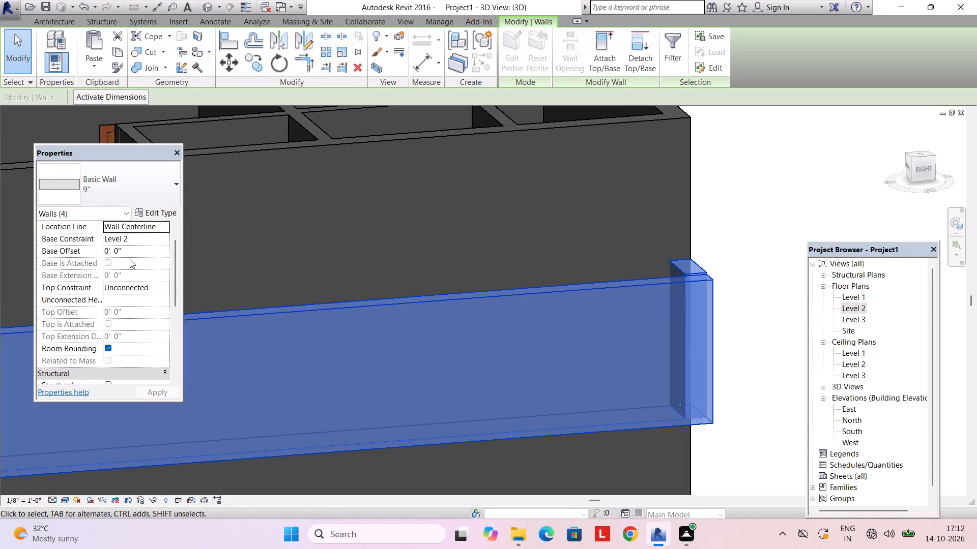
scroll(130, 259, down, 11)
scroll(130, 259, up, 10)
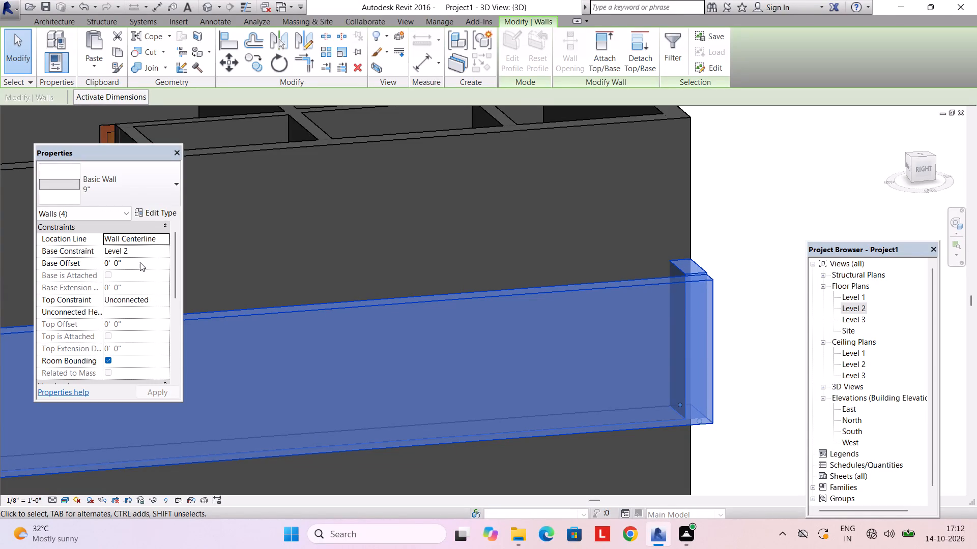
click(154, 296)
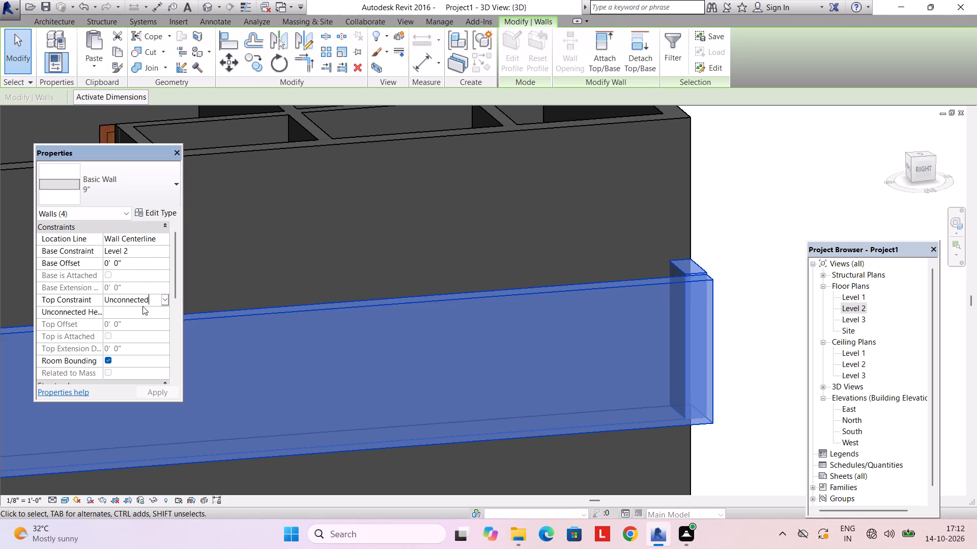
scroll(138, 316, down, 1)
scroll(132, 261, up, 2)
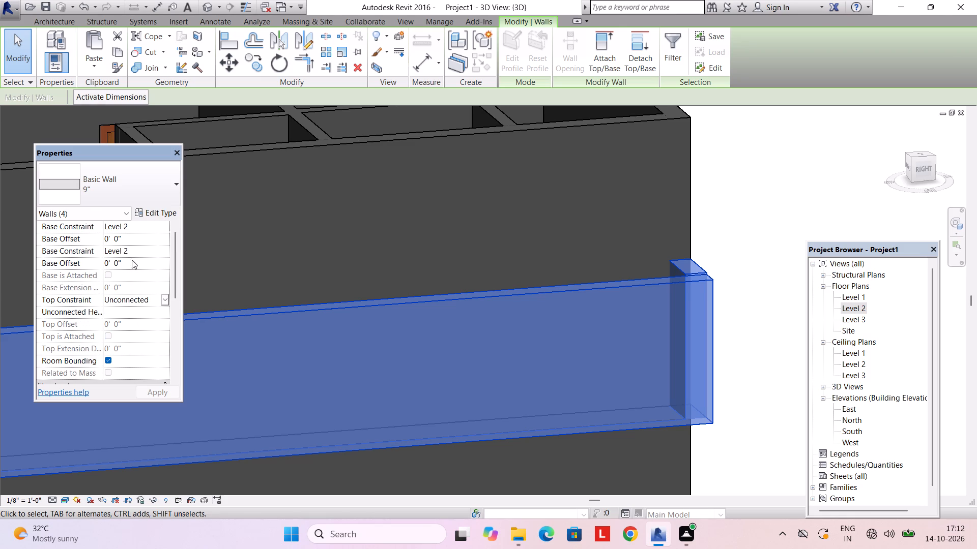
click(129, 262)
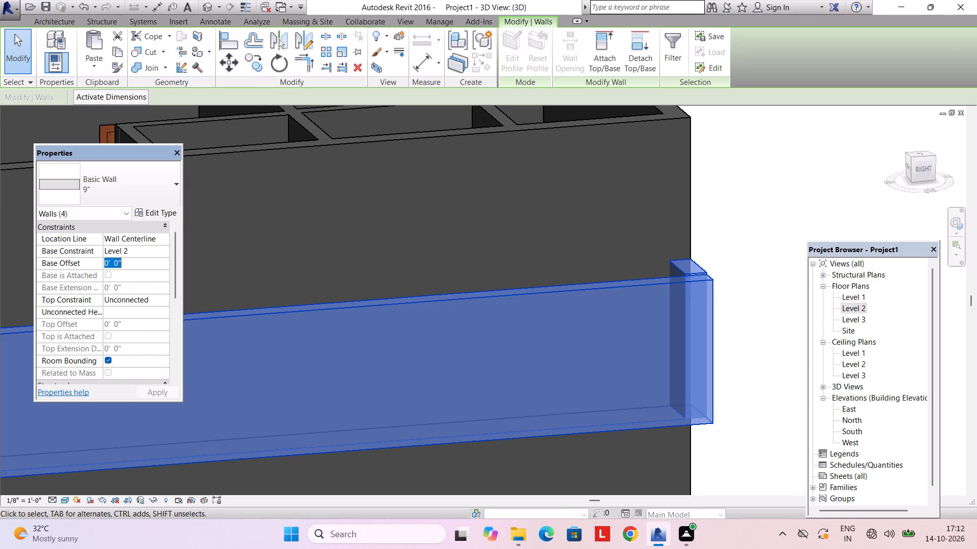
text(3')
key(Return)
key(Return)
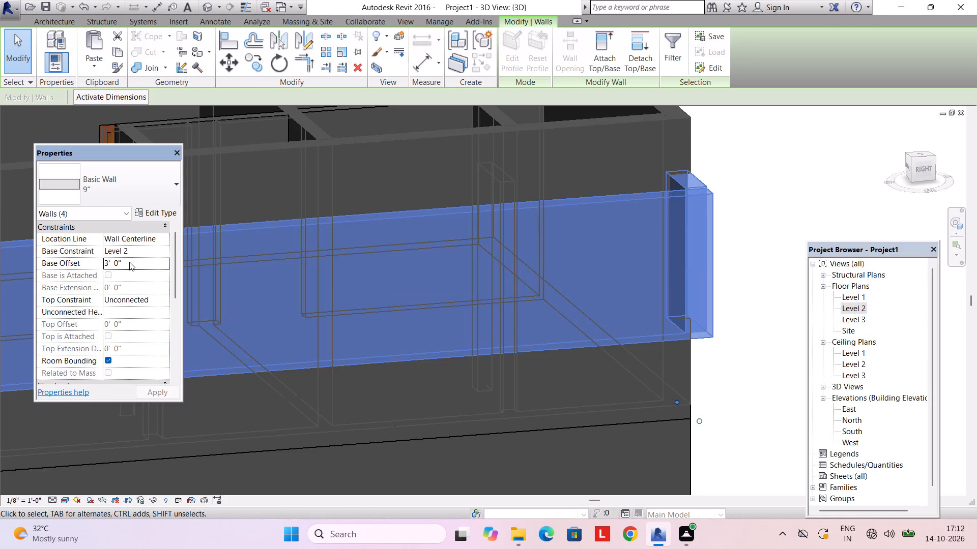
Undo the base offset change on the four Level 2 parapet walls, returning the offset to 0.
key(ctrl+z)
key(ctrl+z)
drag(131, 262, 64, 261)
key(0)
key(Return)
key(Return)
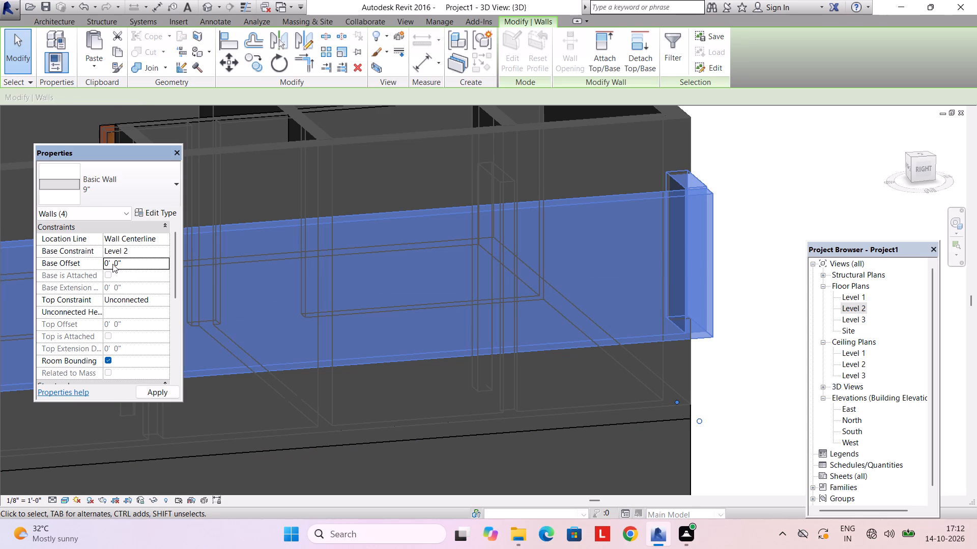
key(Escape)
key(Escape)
Set the Unconnected Height of the long side parapet wall on Level 2 to 3'.
click(322, 305)
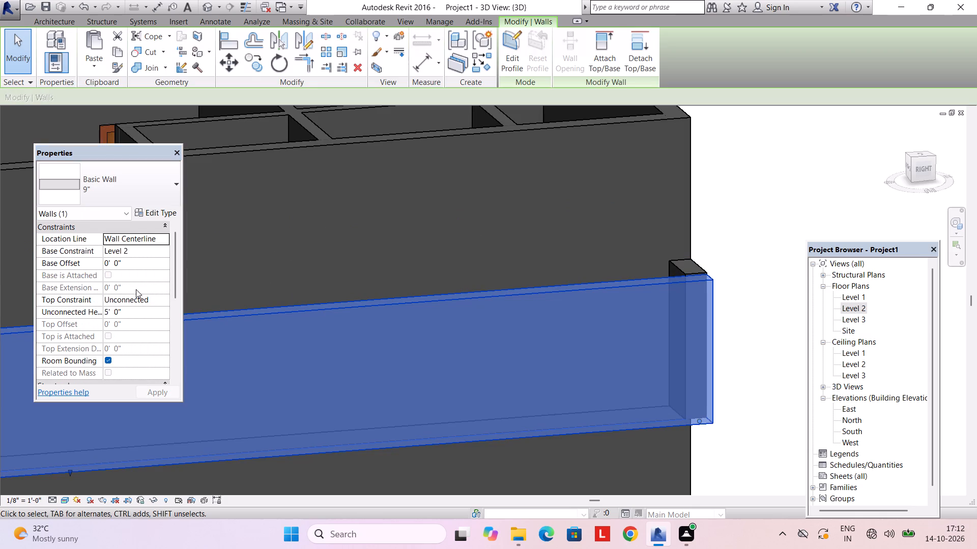
click(132, 311)
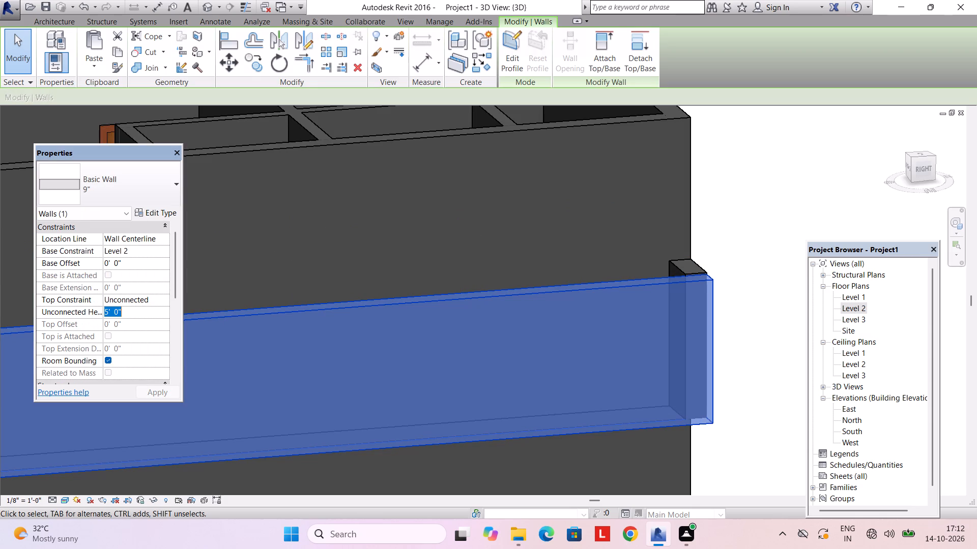
text(3')
key(Return)
key(Return)
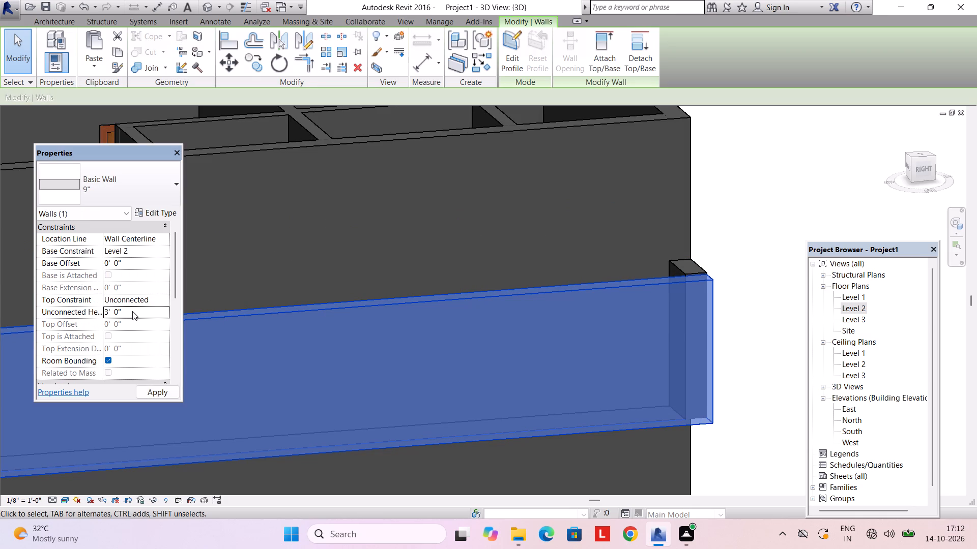
key(Escape)
key(Escape)
Set the Unconnected Height of the front parapet wall on Level 2 to 3'.
scroll(567, 317, down, 4)
shift+middle_drag(497, 339, 582, 328)
middle_drag(435, 299, 685, 315)
middle_drag(580, 312, 729, 310)
ctrl+click(853, 202)
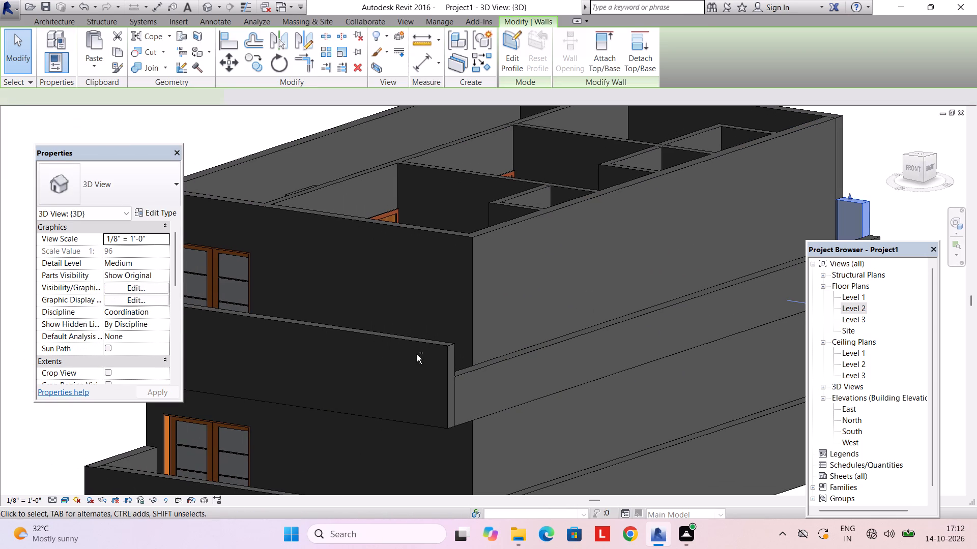
ctrl+click(383, 340)
middle_click(268, 352)
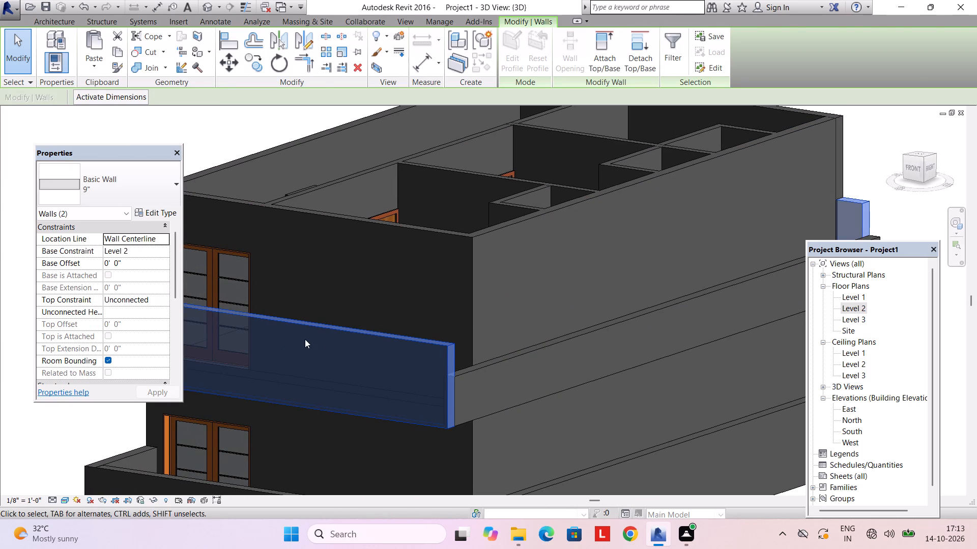
key(Escape)
click(348, 342)
click(326, 331)
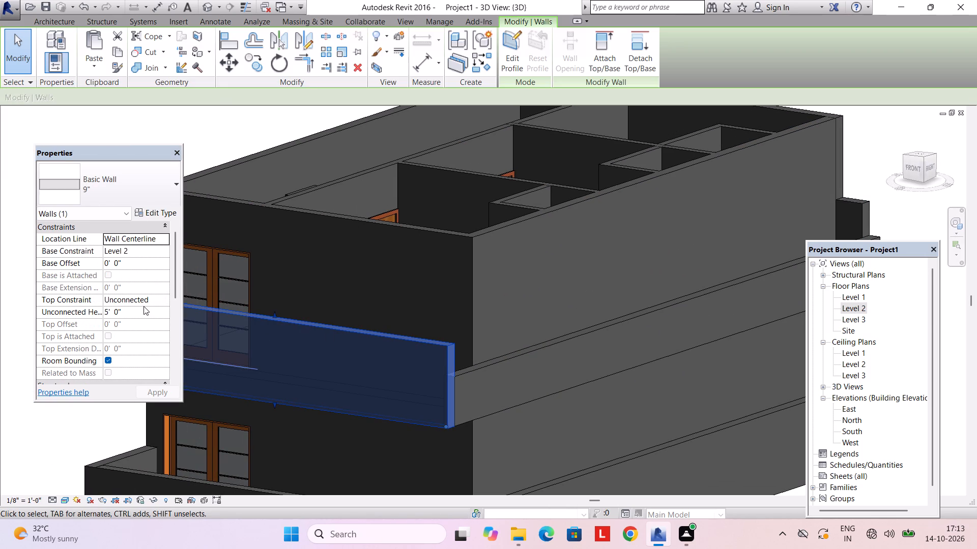
click(142, 306)
click(133, 314)
text(3')
key(Return)
key(Return)
key(Escape)
key(Escape)
Set the Unconnected Height of the short rear parapet wall on Level 2 to 3'.
middle_drag(205, 385, 321, 372)
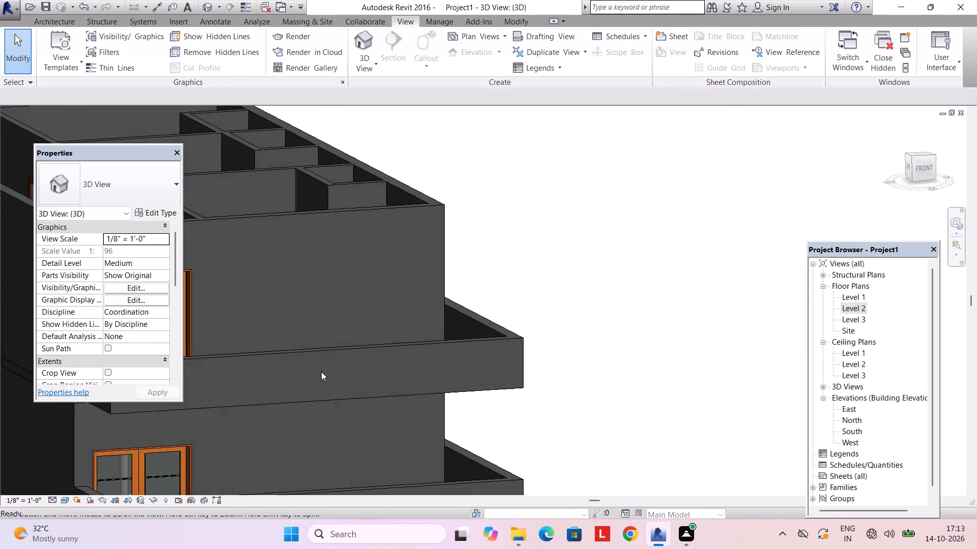
middle_drag(251, 374, 435, 408)
click(292, 361)
shift+middle_drag(393, 365, 233, 404)
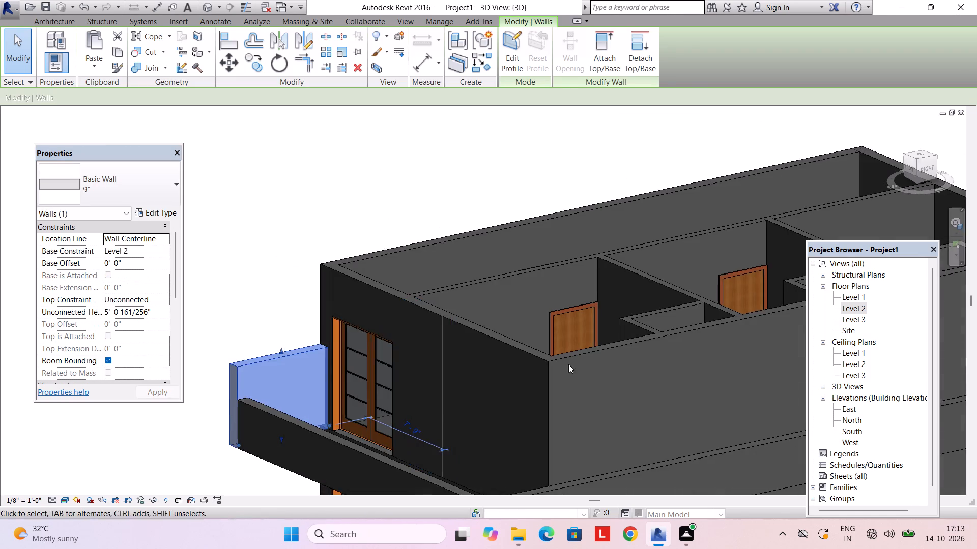
middle_drag(568, 364, 230, 339)
middle_drag(442, 356, 240, 316)
click(559, 261)
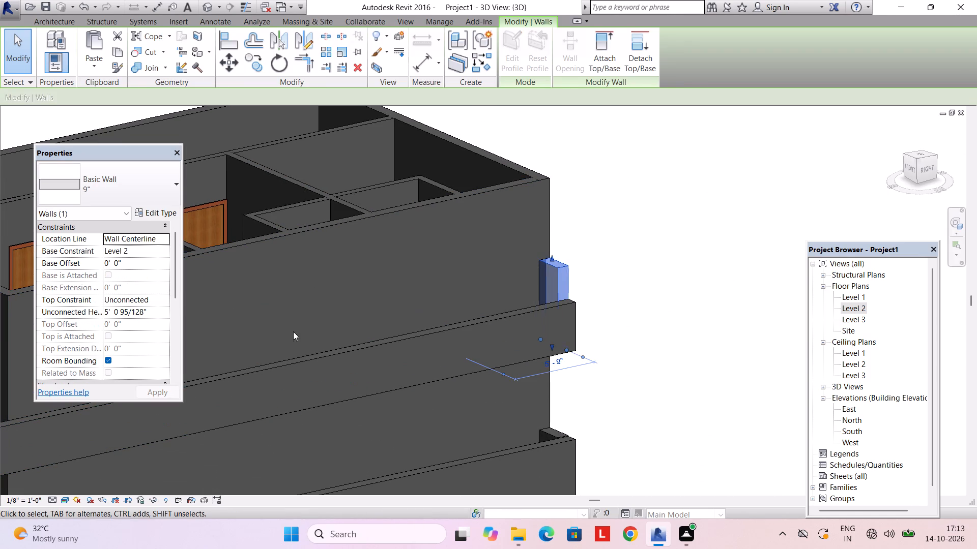
click(153, 312)
drag(153, 312, 41, 314)
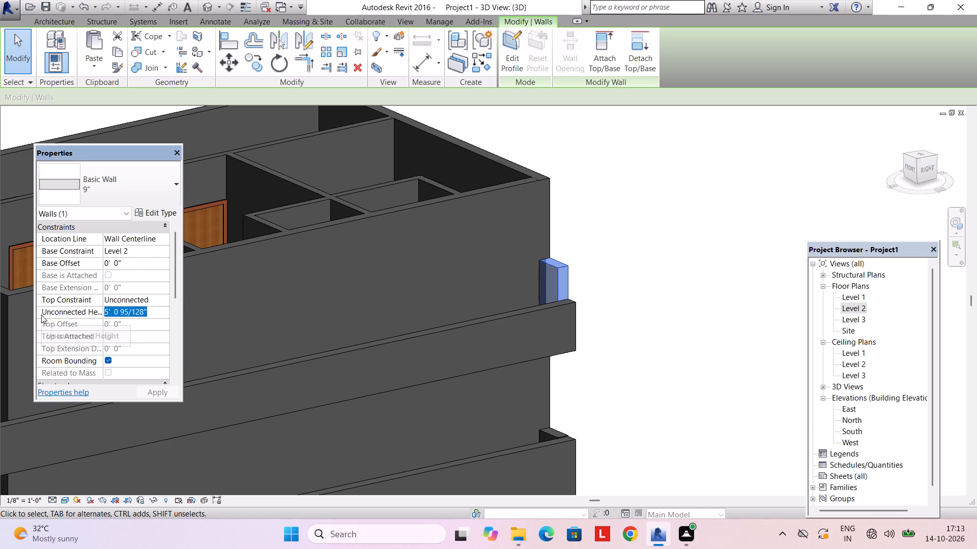
text(3')
key(Return)
key(Return)
key(Escape)
key(Escape)
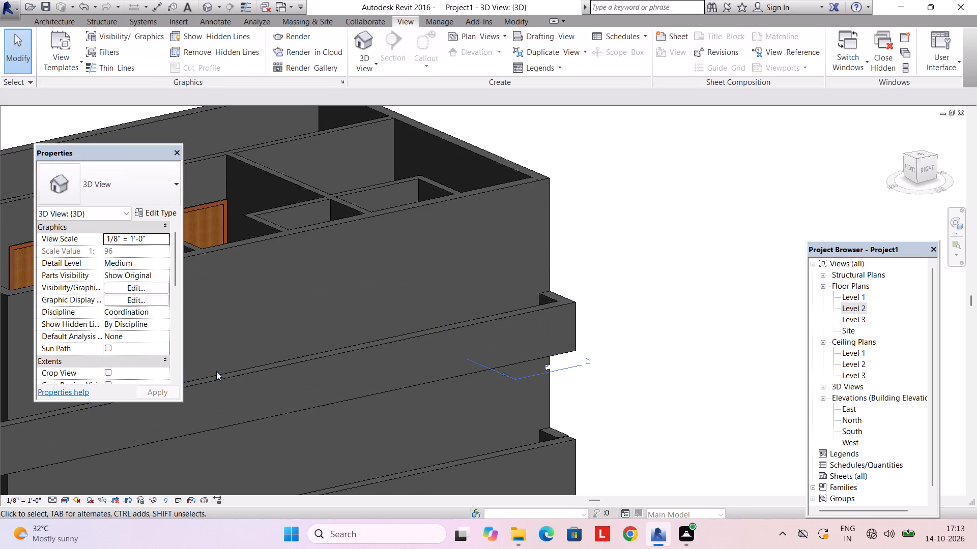
On the Level 1 floor plan, create a 6" floor with a rectangular boundary between opposite outer corners of the outer walls.
scroll(217, 371, down, 4)
shift+middle_drag(234, 379, 321, 365)
middle_drag(348, 371, 508, 370)
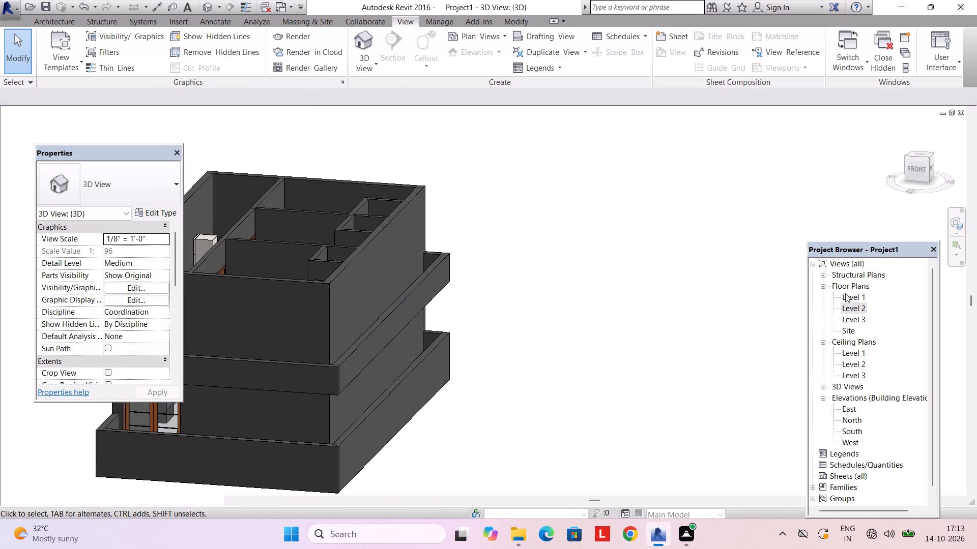
double_click(845, 293)
scroll(515, 284, down, 3)
middle_drag(514, 283, 521, 338)
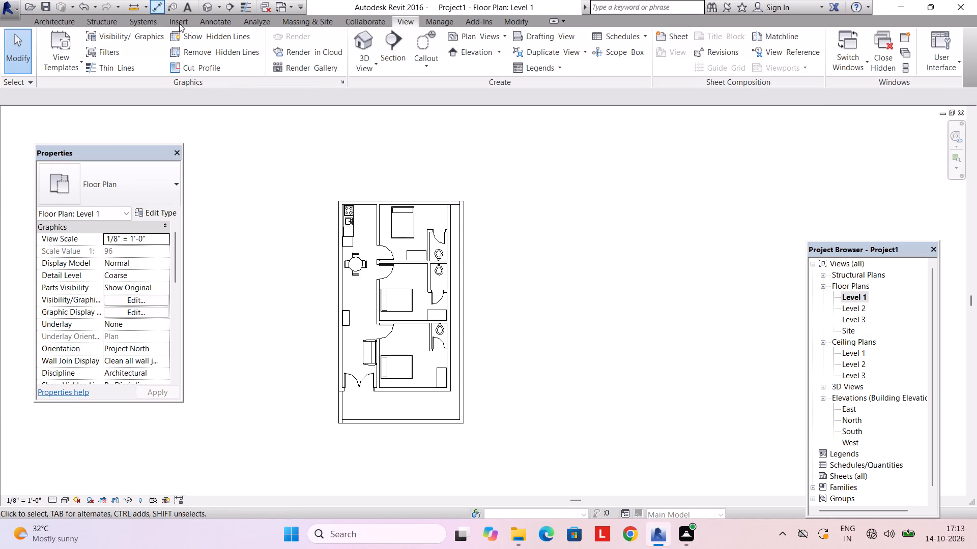
click(29, 23)
click(294, 41)
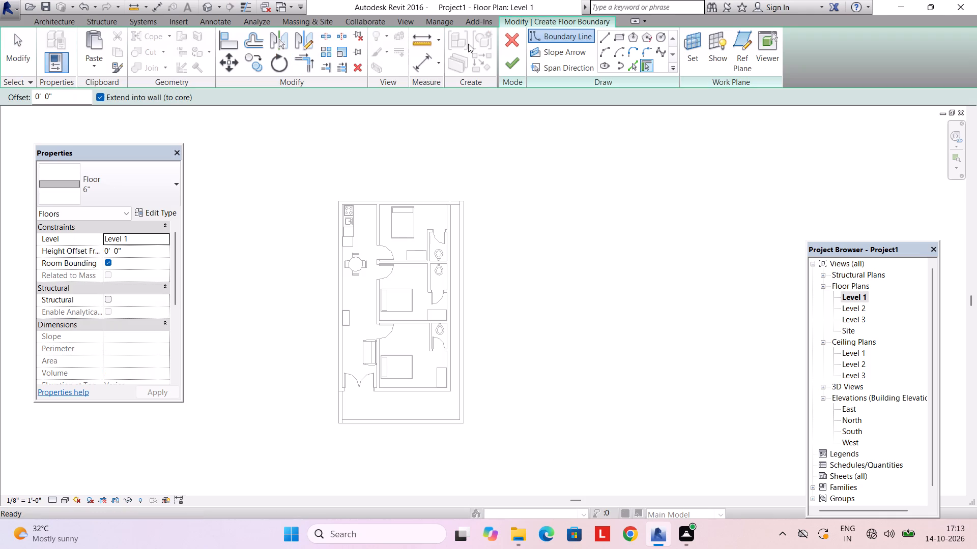
click(614, 36)
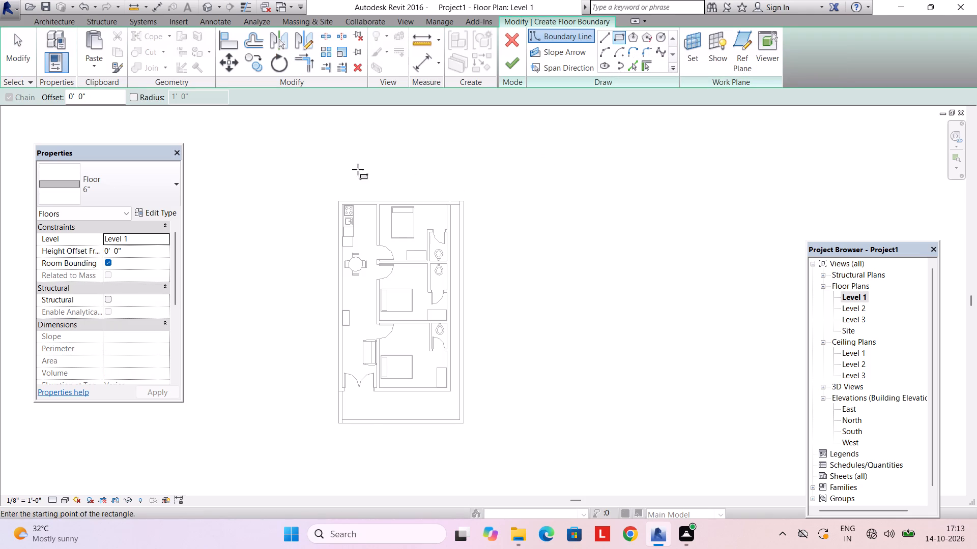
scroll(354, 176, up, 3)
click(336, 205)
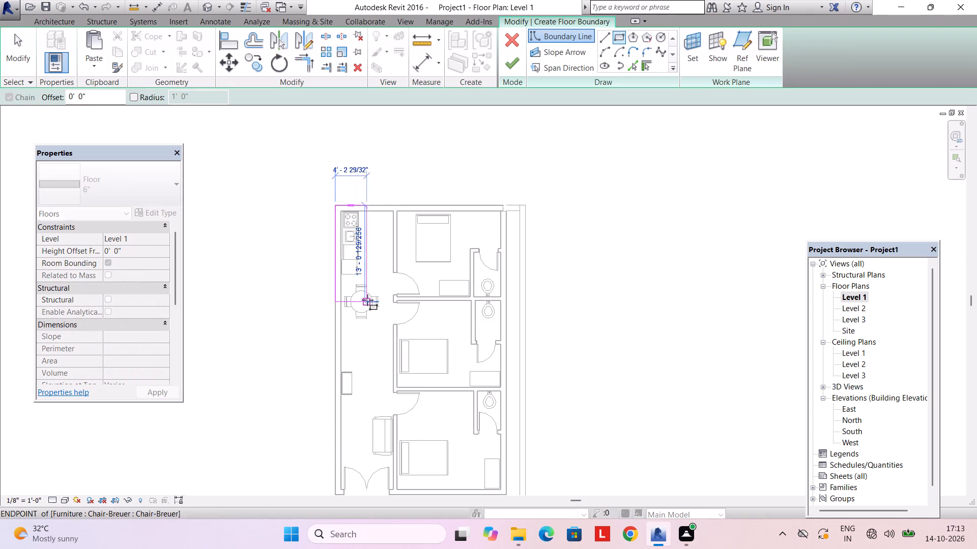
middle_drag(363, 295, 328, 206)
middle_drag(435, 421, 415, 381)
scroll(479, 419, up, 5)
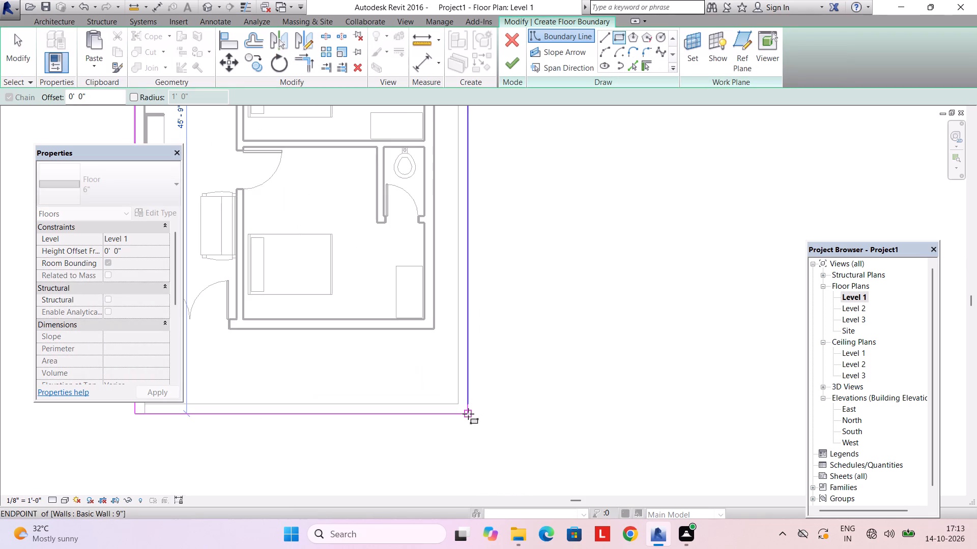
click(468, 414)
click(510, 63)
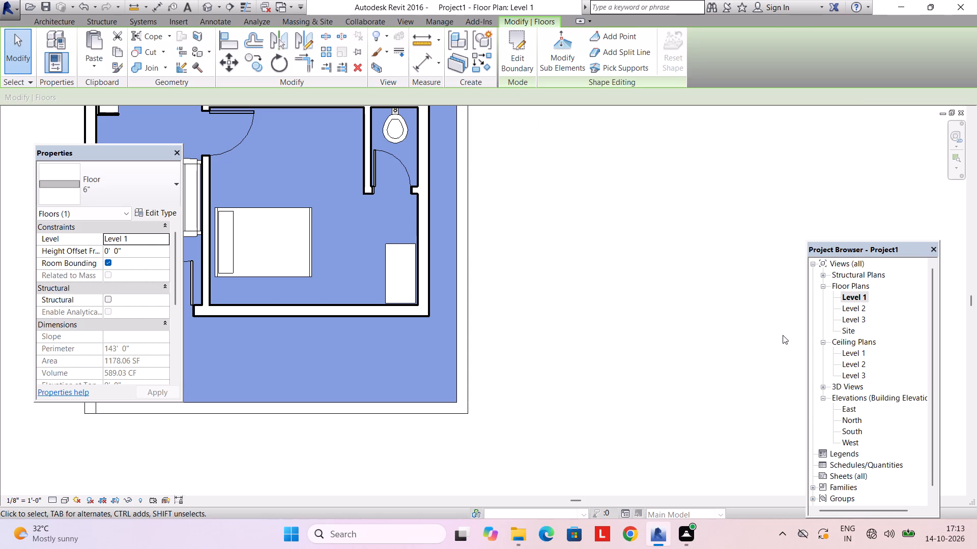
key(Escape)
On the Level 2 floor plan, create a 6" floor with a rectangular boundary between opposite outer corners of the outer walls.
double_click(858, 308)
middle_drag(387, 258, 428, 373)
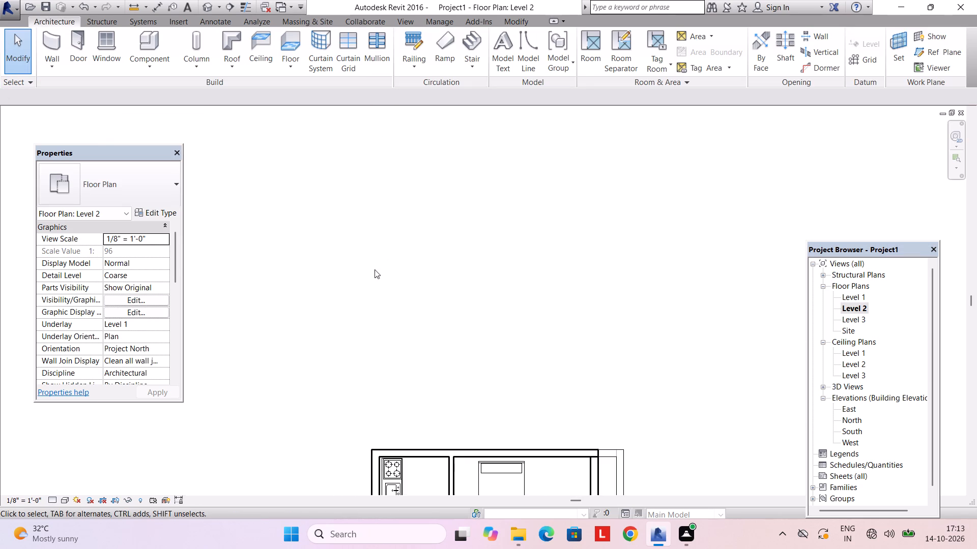
scroll(307, 195, down, 3)
middle_drag(311, 231, 296, 172)
click(294, 37)
middle_drag(430, 358, 392, 268)
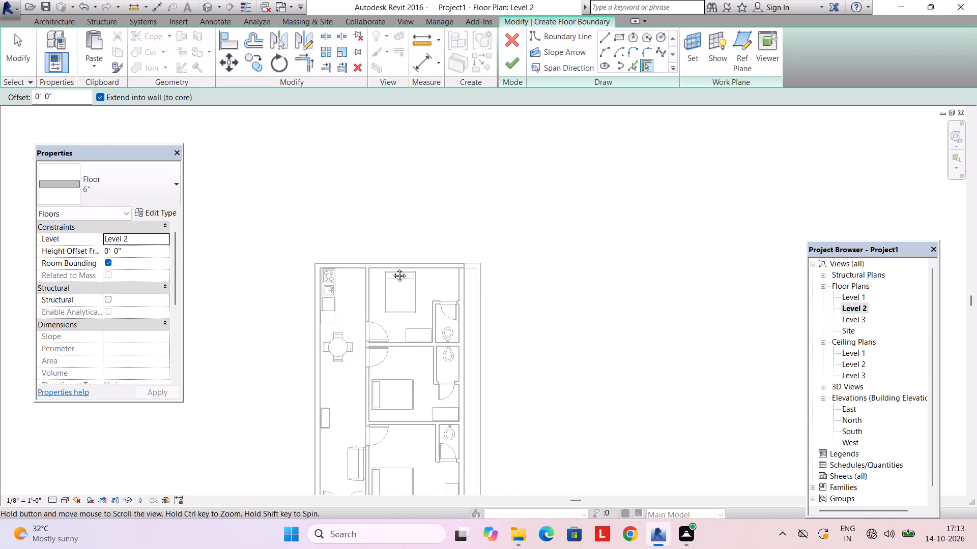
middle_drag(392, 268, 389, 259)
scroll(273, 189, up, 2)
click(617, 36)
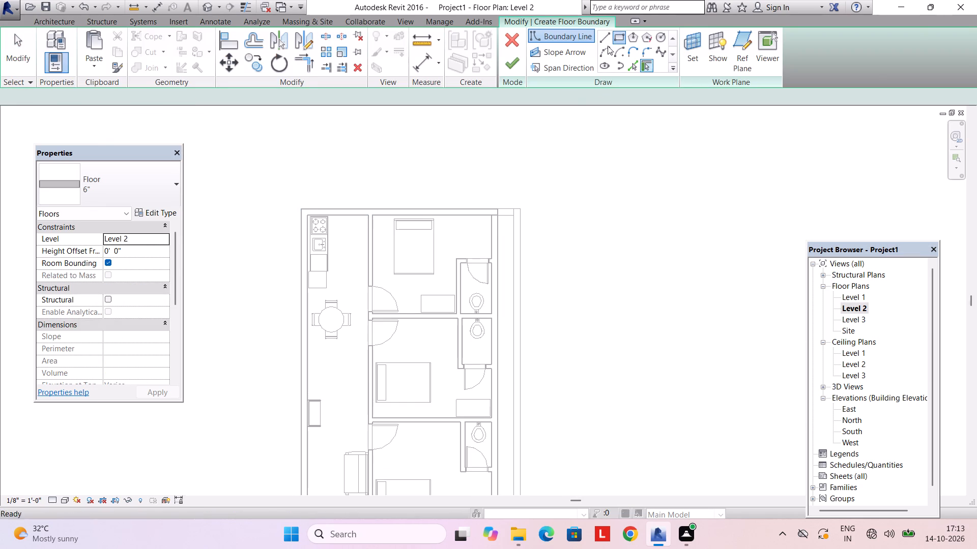
click(302, 208)
middle_drag(383, 408, 350, 311)
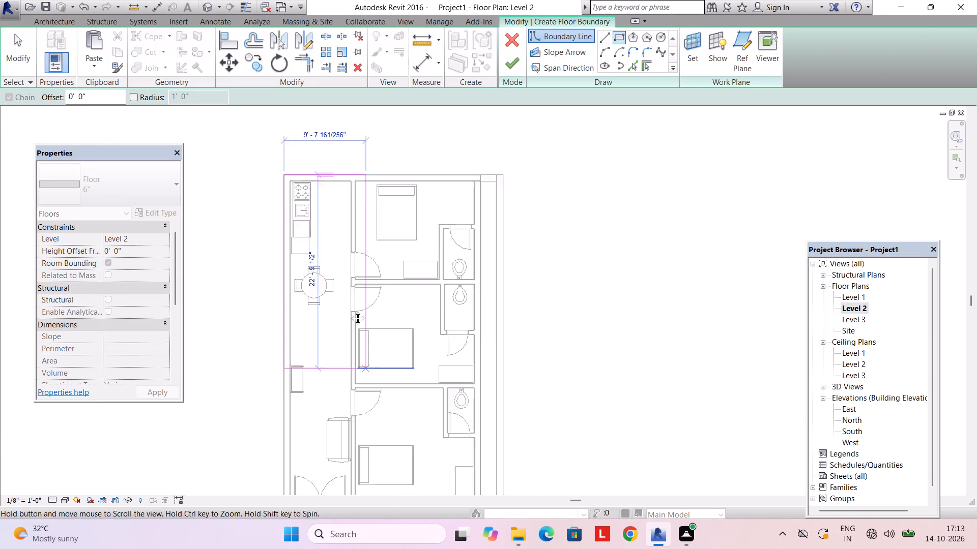
middle_drag(350, 311, 346, 285)
middle_drag(380, 433, 360, 369)
scroll(450, 426, up, 5)
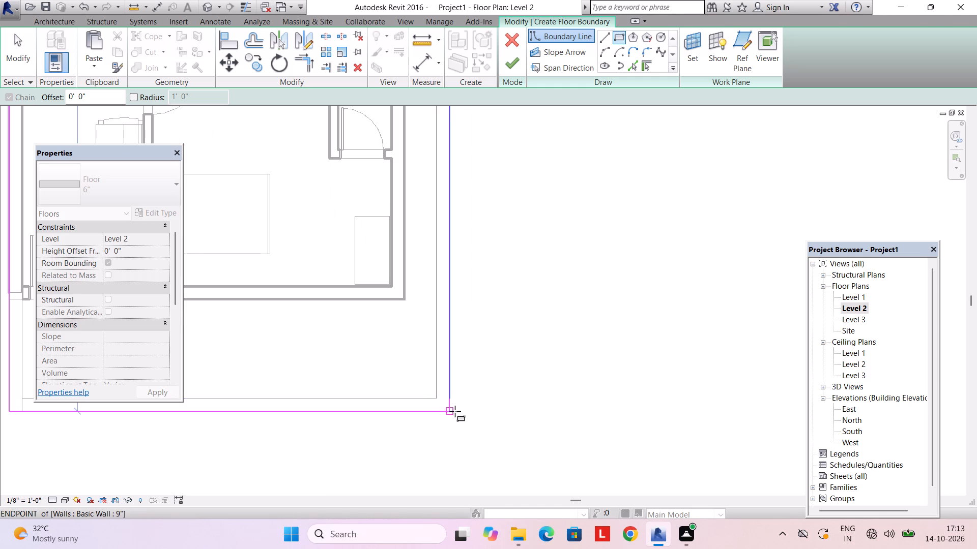
click(449, 413)
click(523, 67)
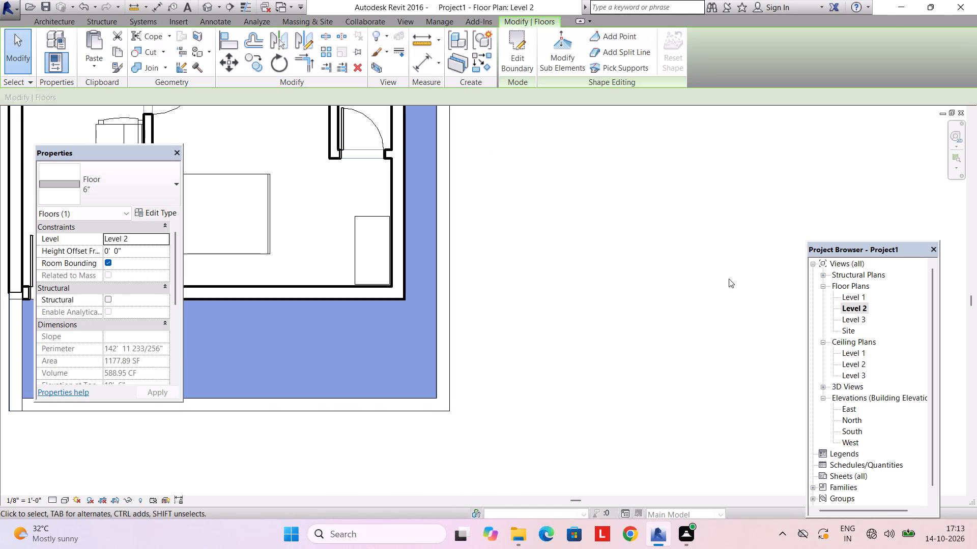
key(Escape)
On the Level 3 floor plan, create a 6" floor with a rectangular boundary between opposite outer corners of the underlaid outer walls.
double_click(850, 318)
scroll(674, 347, down, 3)
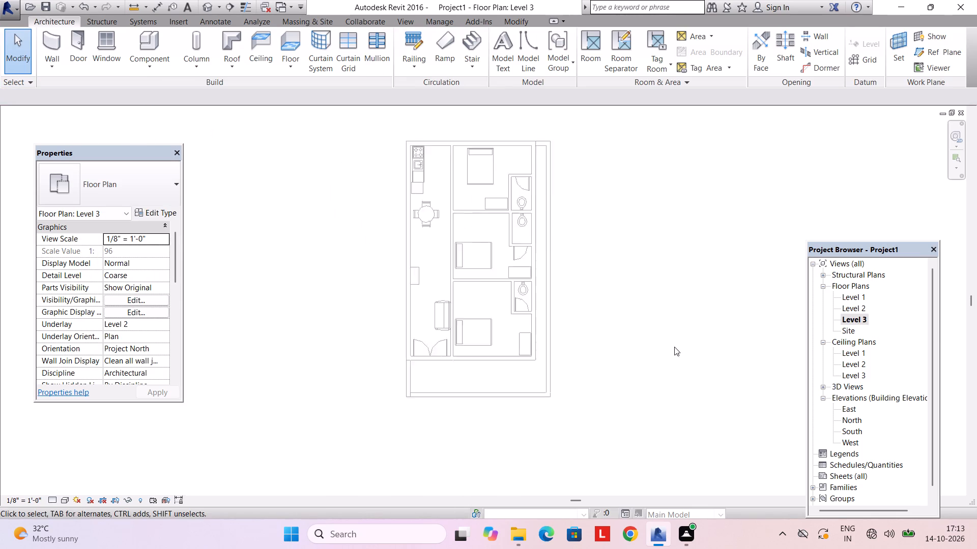
middle_drag(585, 321, 584, 334)
click(294, 48)
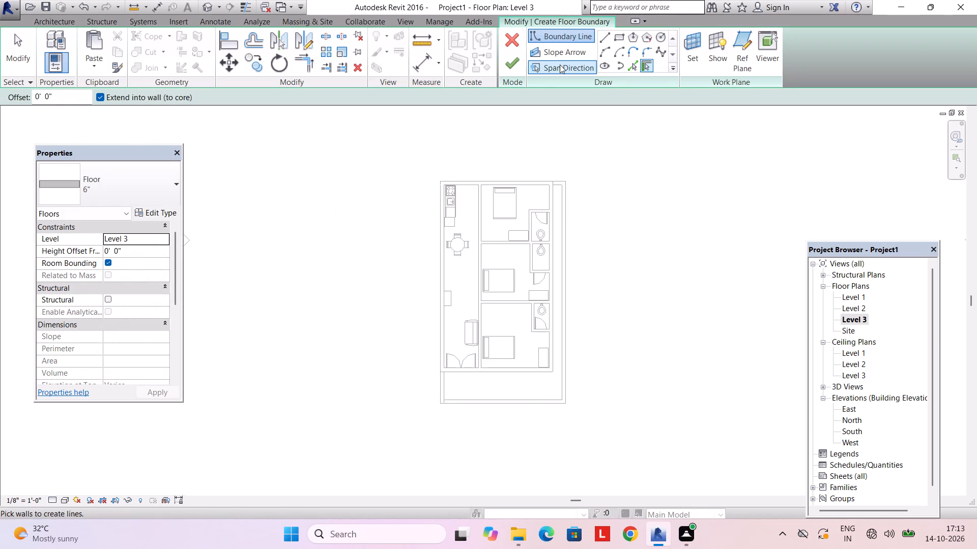
click(621, 42)
scroll(417, 200, up, 3)
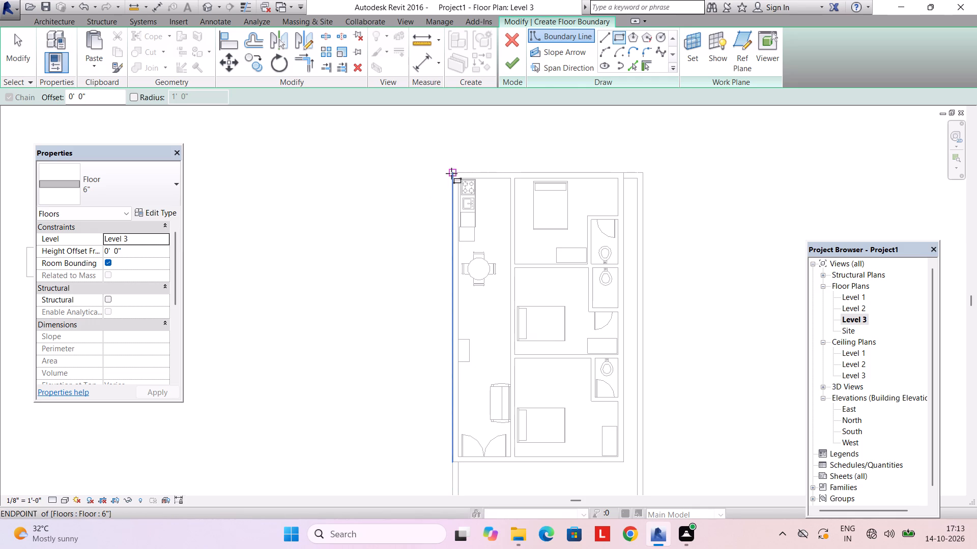
click(451, 173)
middle_drag(511, 329, 419, 229)
scroll(554, 414, up, 5)
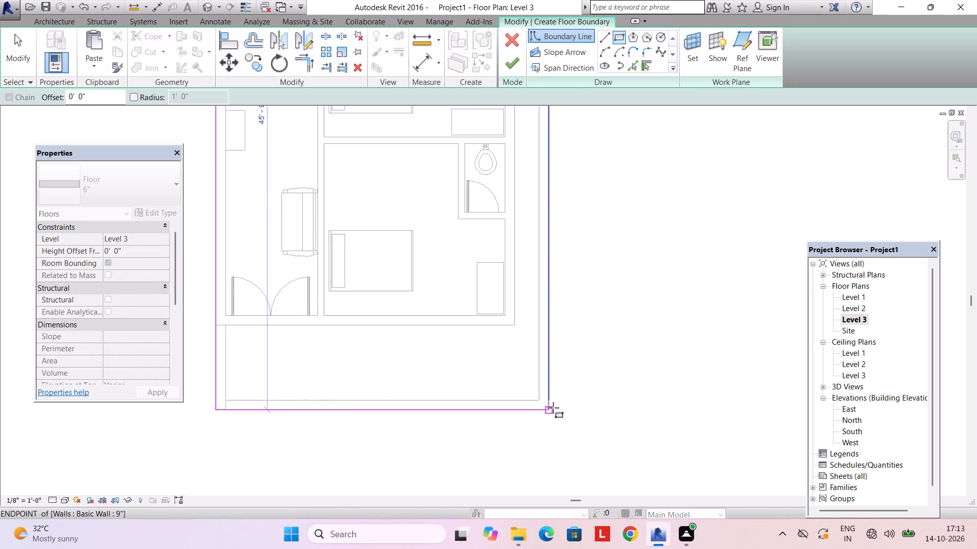
click(545, 413)
click(512, 69)
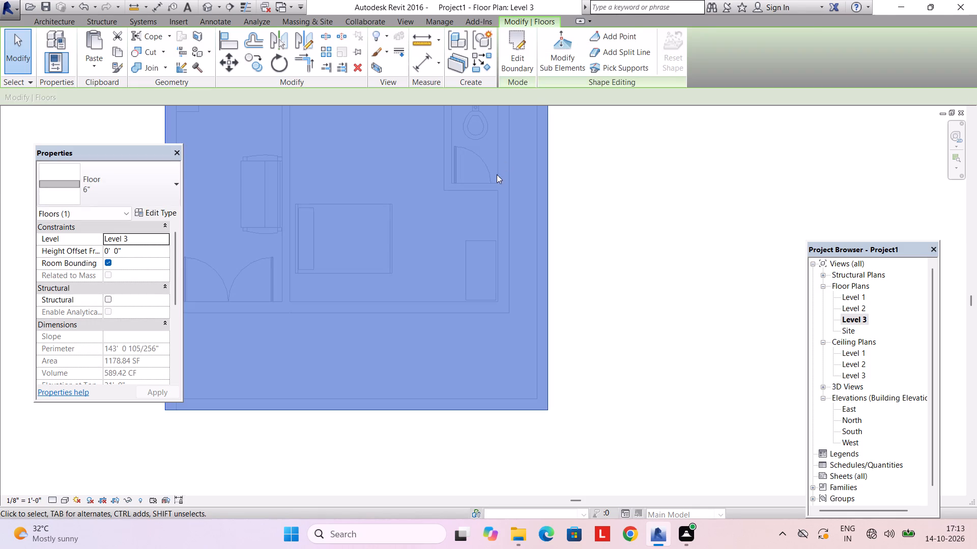
key(Escape)
key(Escape)
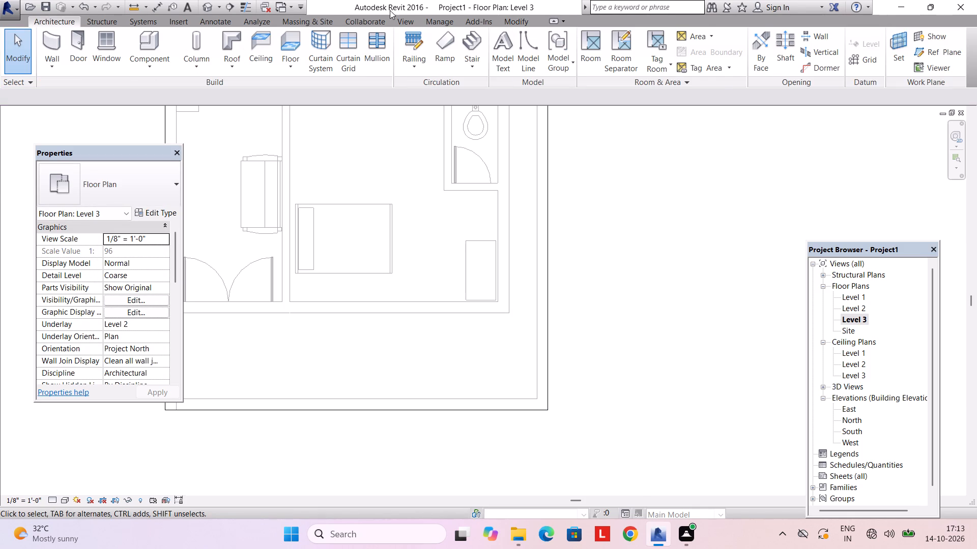
In the 3D view, set the Unconnected Height of the short side parapet wall beside the Level 2 entrance door to 3'.
click(399, 17)
click(366, 46)
shift+middle_drag(409, 260, 454, 211)
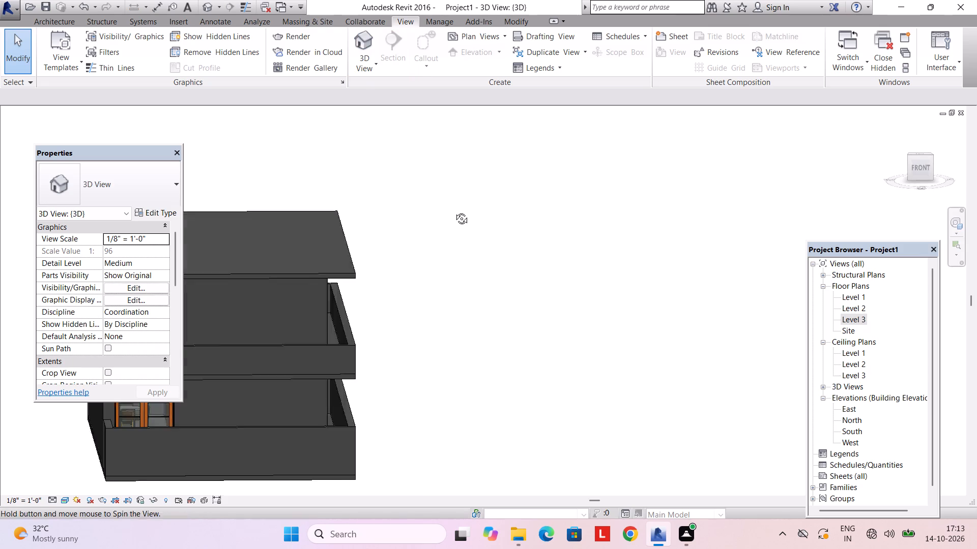
shift+middle_drag(454, 211, 455, 208)
middle_drag(403, 263, 588, 245)
middle_drag(588, 294, 638, 275)
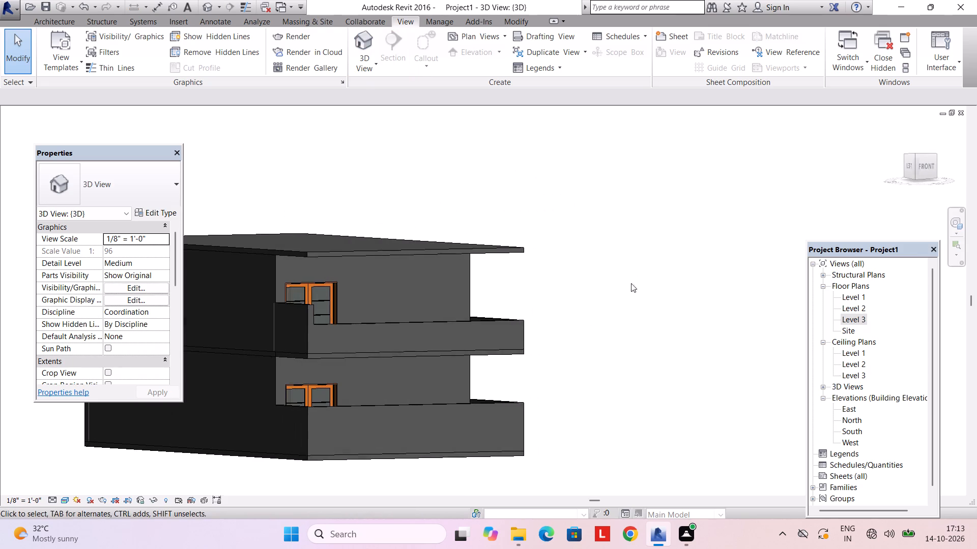
middle_drag(599, 309, 582, 338)
click(300, 308)
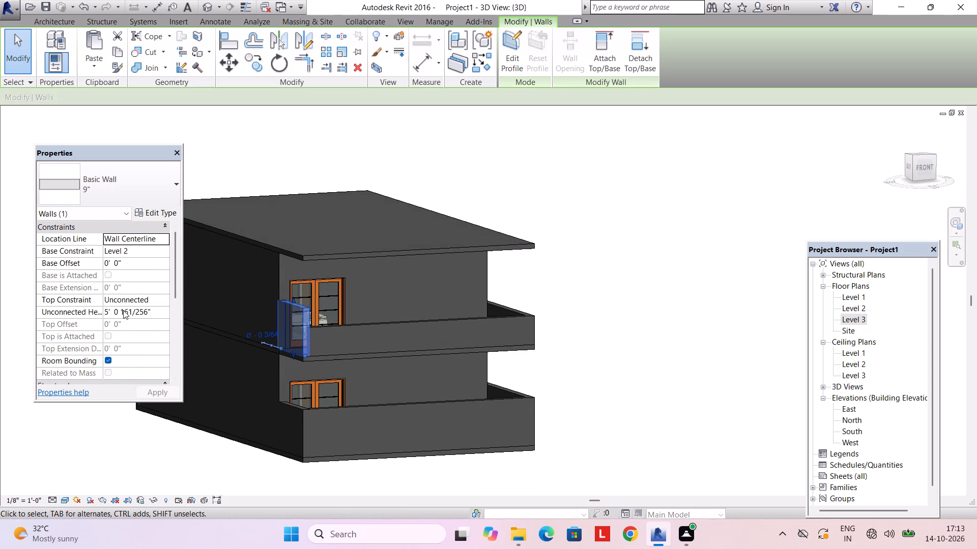
click(156, 314)
drag(156, 314, 75, 311)
text(3')
key(Return)
key(Return)
key(Escape)
key(Escape)
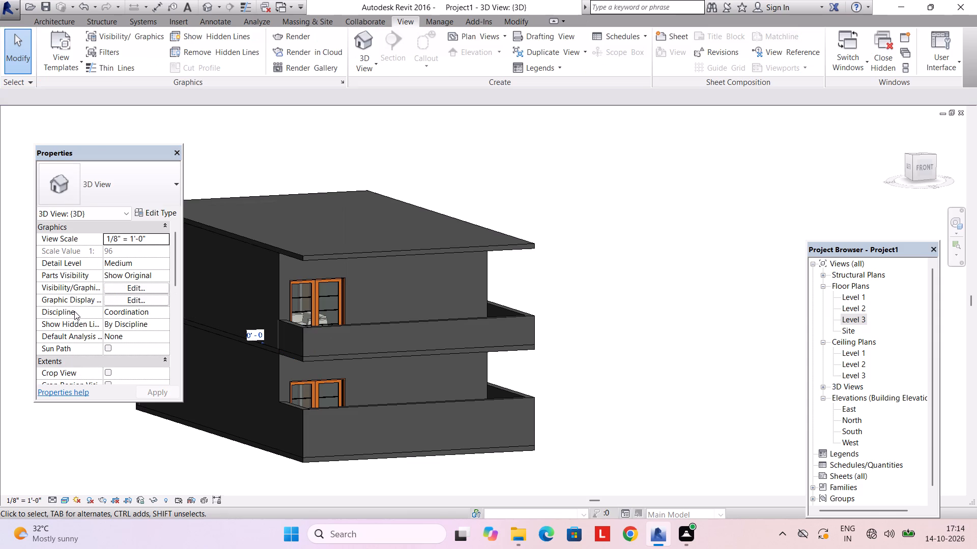
Examine the building from several sides in 3D, including from below, and check the Level 3 floor plan.
middle_drag(306, 401, 154, 422)
scroll(416, 314, down, 4)
shift+middle_drag(449, 340, 498, 254)
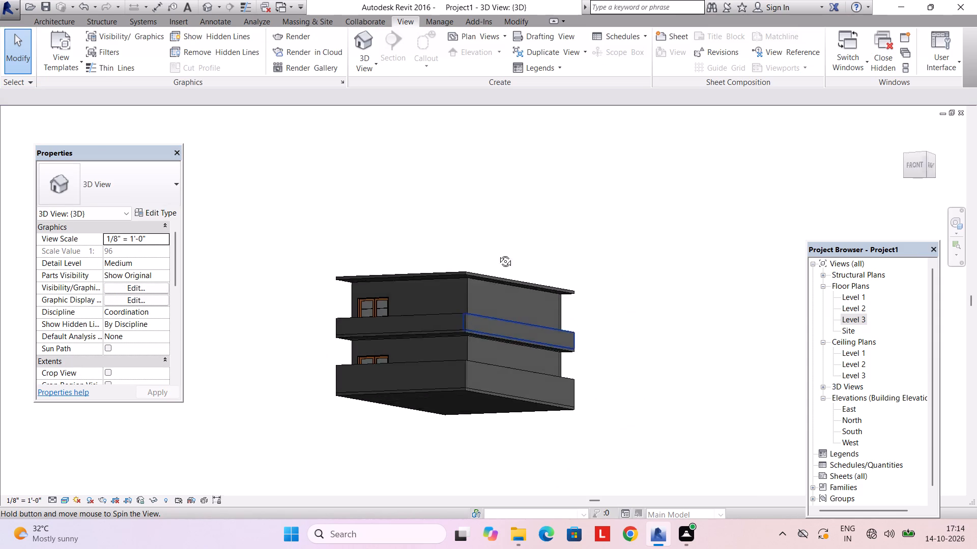
shift+middle_drag(498, 254, 509, 358)
double_click(844, 321)
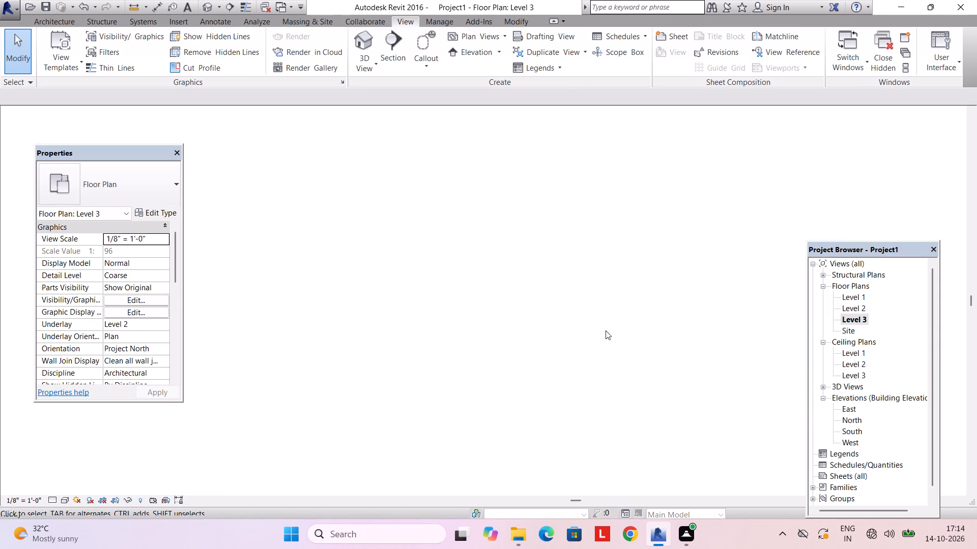
scroll(448, 307, down, 3)
middle_drag(388, 290, 398, 382)
scroll(362, 311, down, 3)
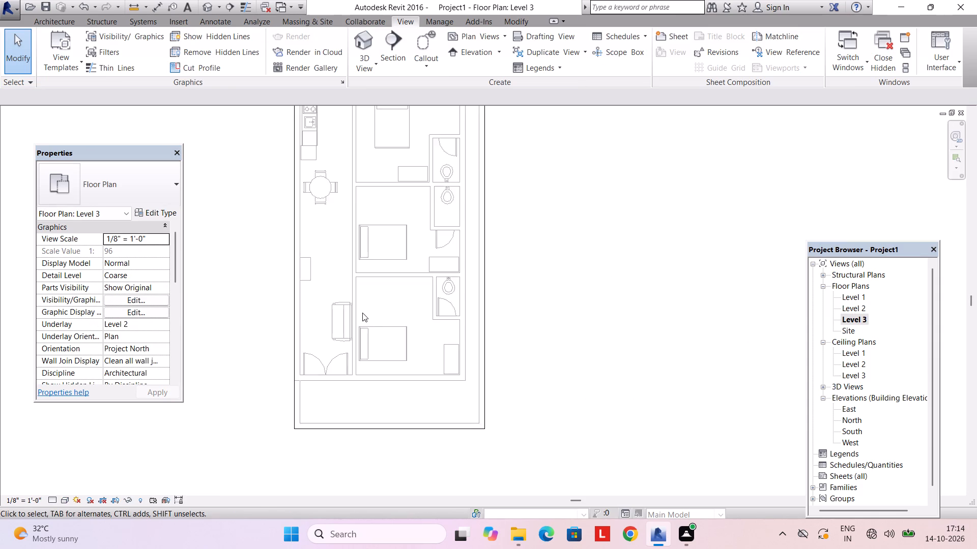
middle_drag(360, 305, 360, 339)
click(306, 259)
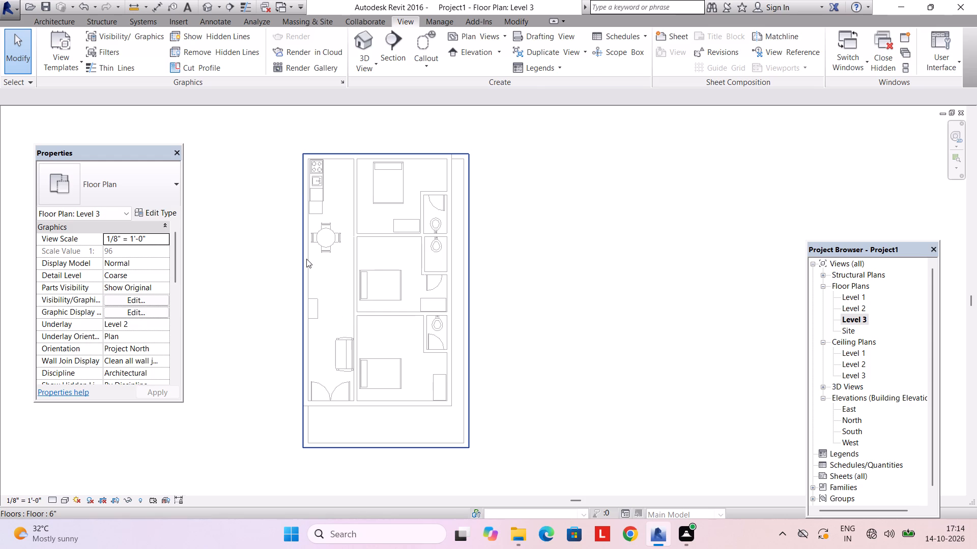
key(Escape)
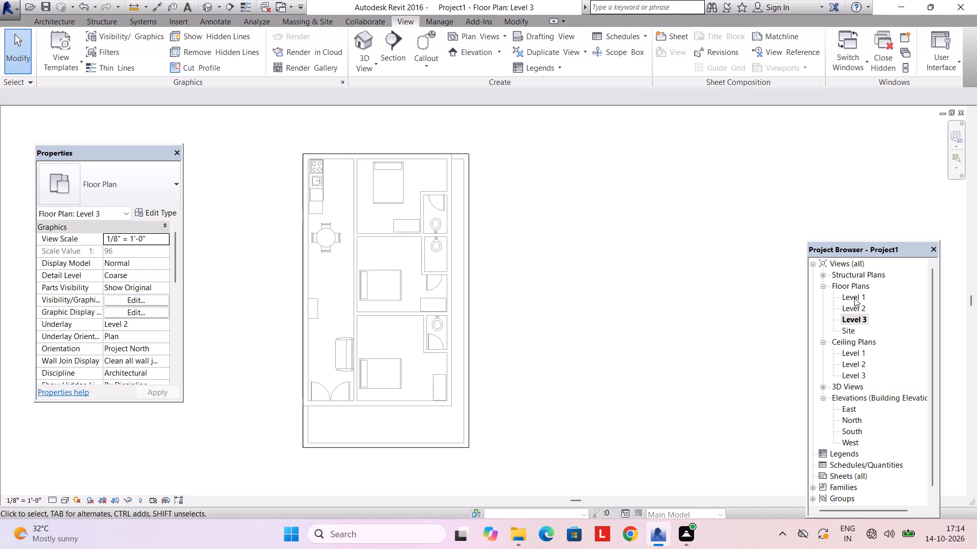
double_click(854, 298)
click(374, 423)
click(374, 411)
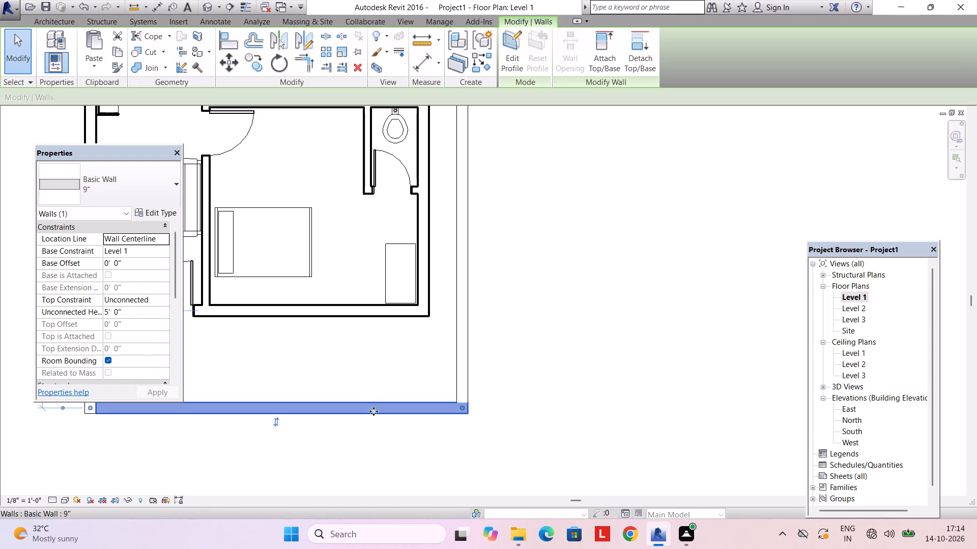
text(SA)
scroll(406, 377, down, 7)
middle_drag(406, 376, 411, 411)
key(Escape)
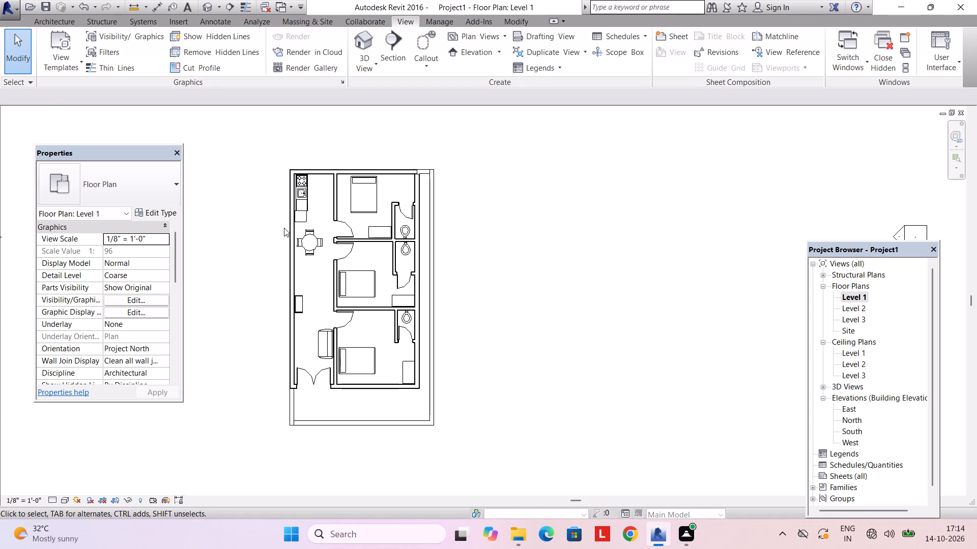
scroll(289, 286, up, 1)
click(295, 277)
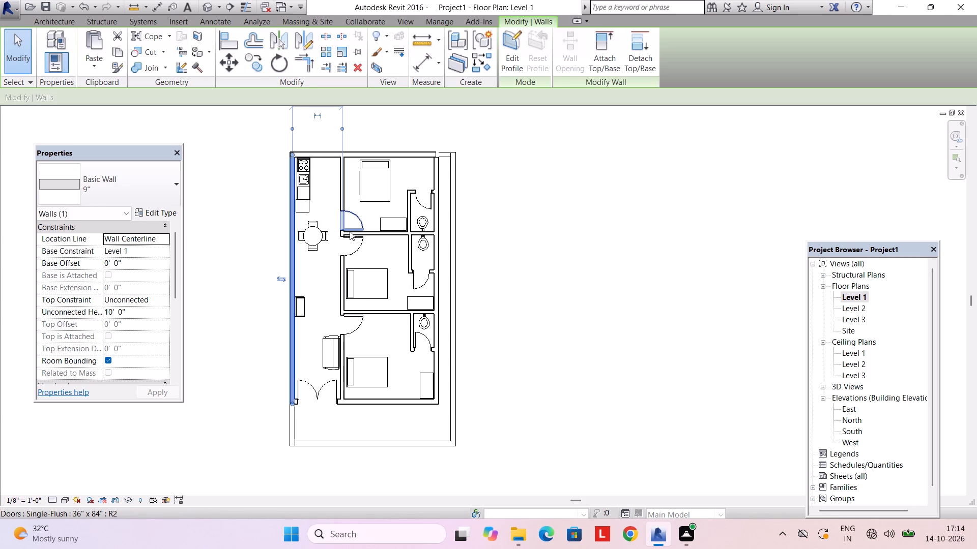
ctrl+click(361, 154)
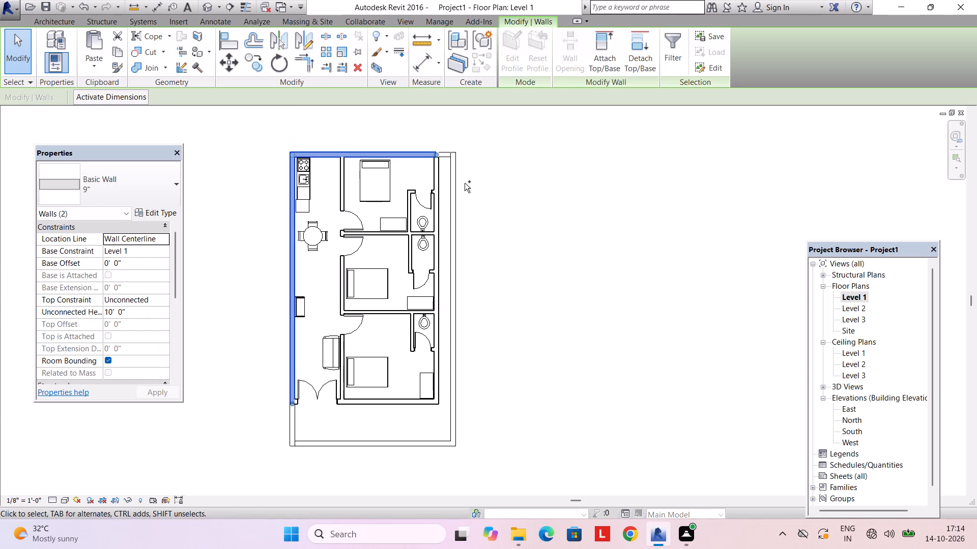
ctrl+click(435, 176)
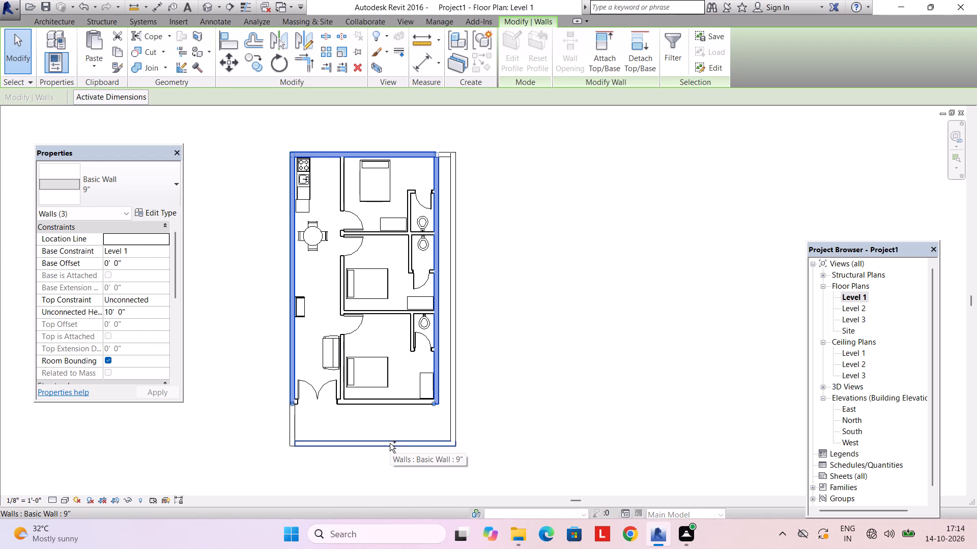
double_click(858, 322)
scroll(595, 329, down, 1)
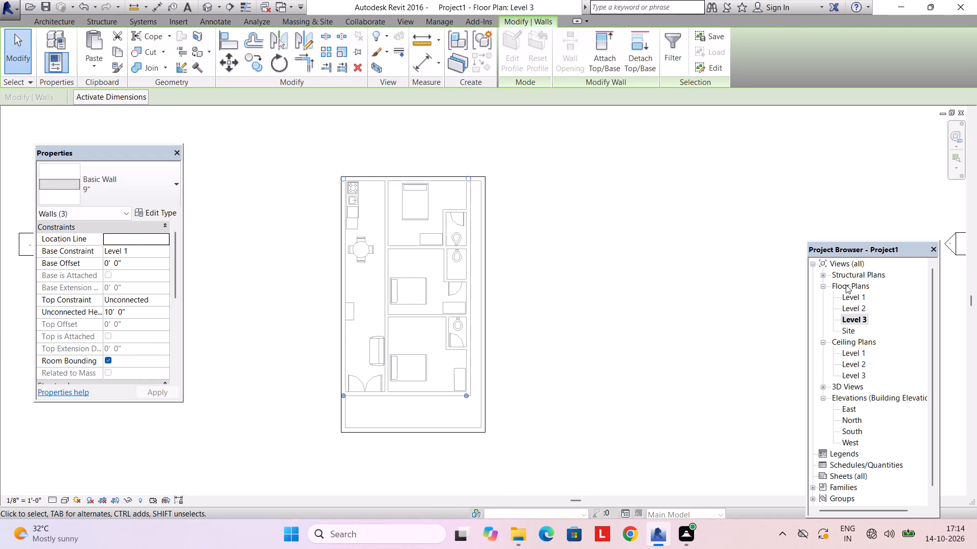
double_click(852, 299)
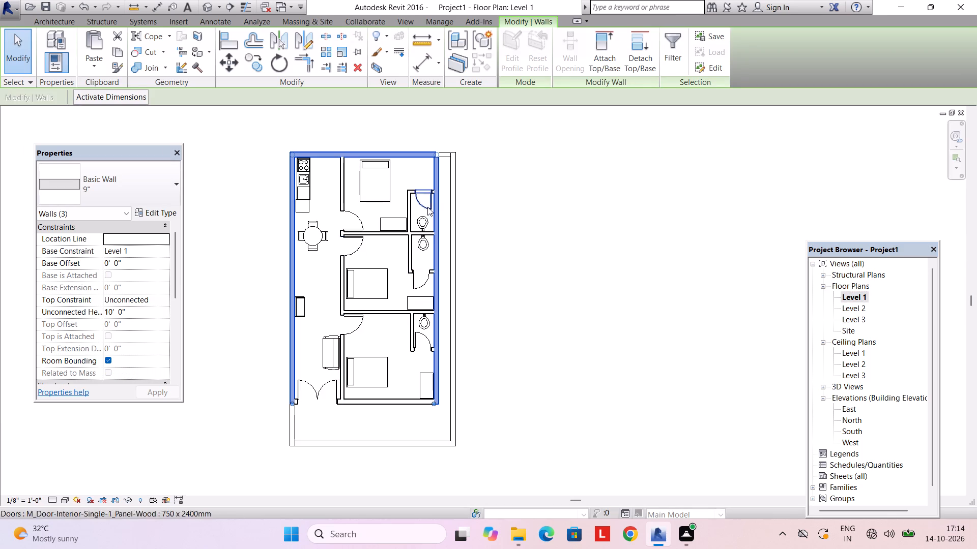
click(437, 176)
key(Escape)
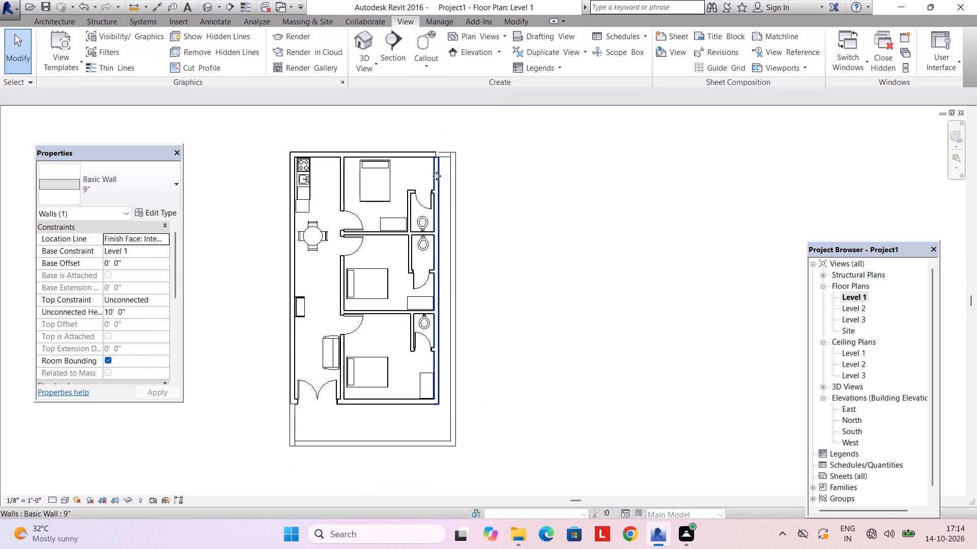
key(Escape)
On the Level 1 floor plan, select the six 9" walls along the outer plot perimeter, including the parapets, and copy them to the clipboard.
scroll(300, 210, up, 2)
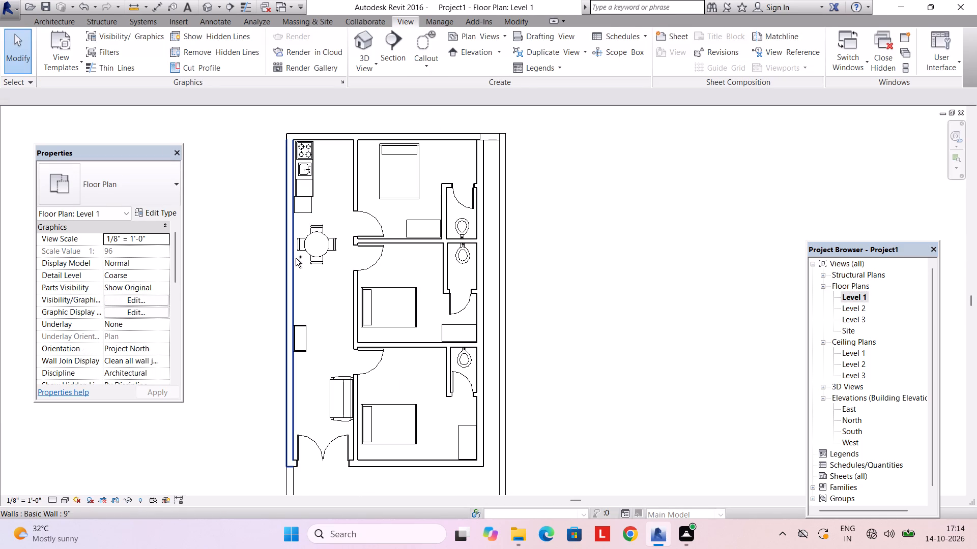
ctrl+click(296, 258)
ctrl+click(341, 139)
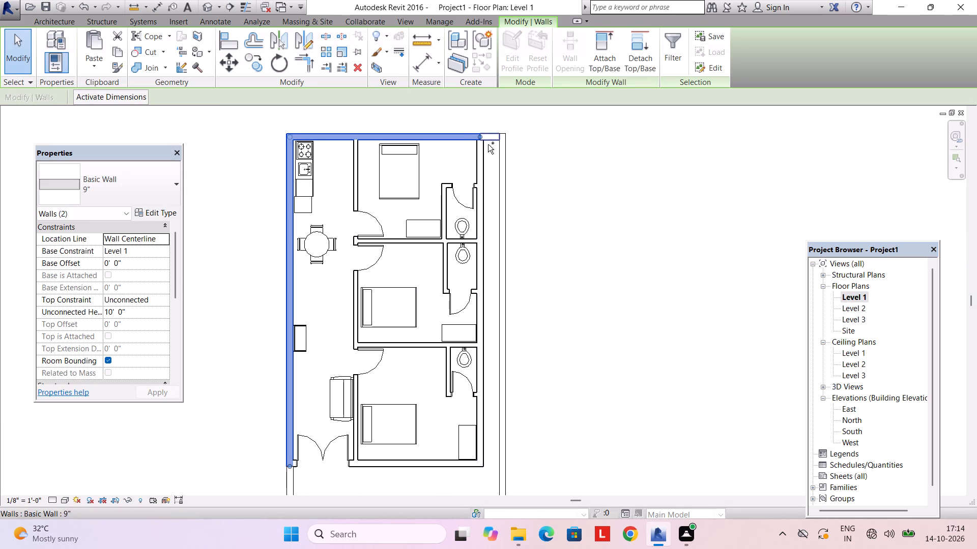
ctrl+click(488, 144)
ctrl+click(498, 158)
ctrl+scroll(503, 274, down, 3)
ctrl+middle_drag(521, 321, 515, 278)
middle_drag(515, 296, 514, 247)
ctrl+click(433, 427)
ctrl+click(323, 402)
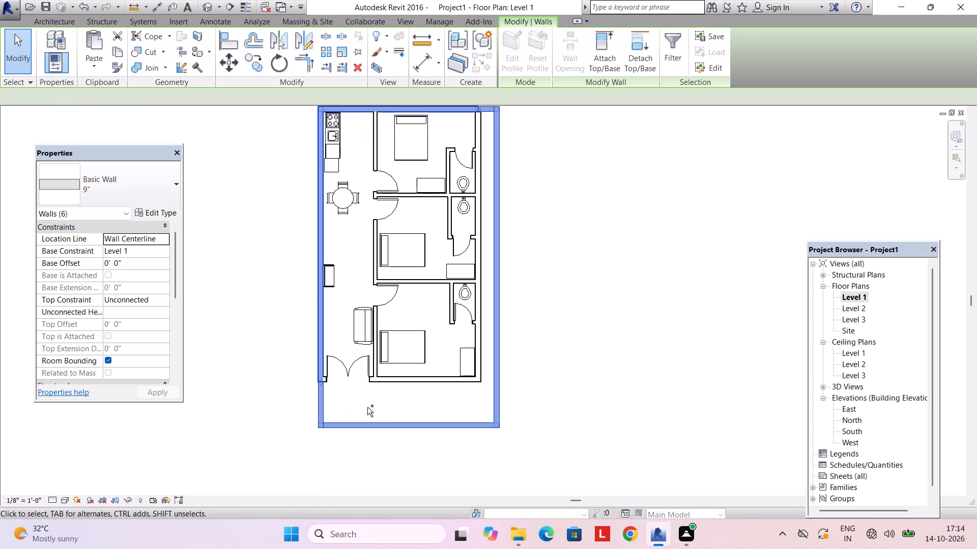
key(ctrl+c)
Paste the six copied 9" perimeter walls on the Level 3 floor plan, aligned with the slab's front corner on the entrance-door side.
double_click(853, 316)
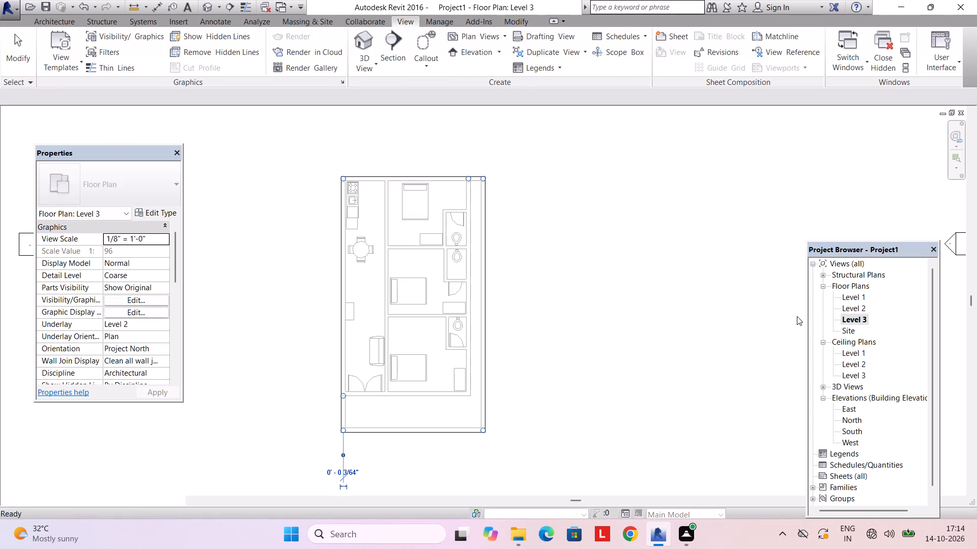
key(ctrl+v)
scroll(333, 437, up, 4)
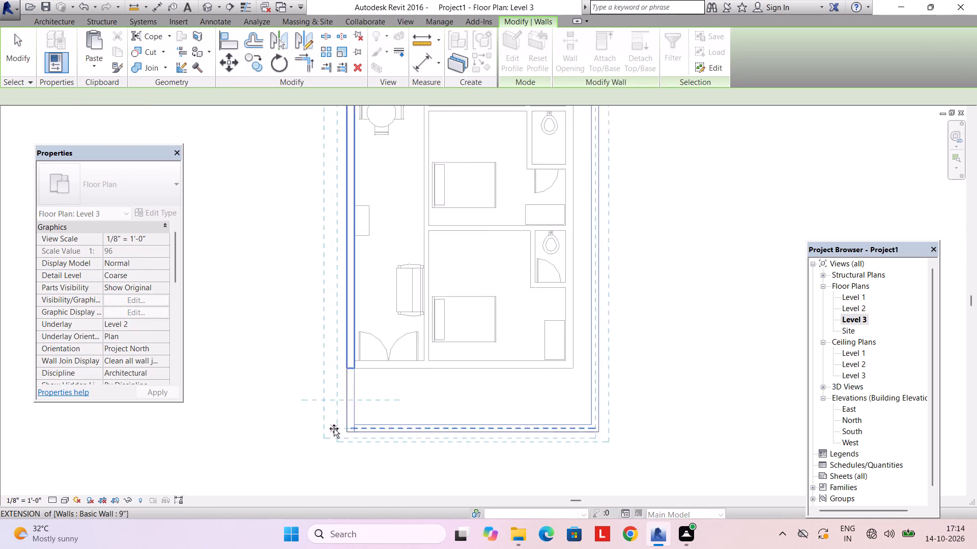
scroll(334, 429, up, 17)
middle_drag(365, 415, 369, 369)
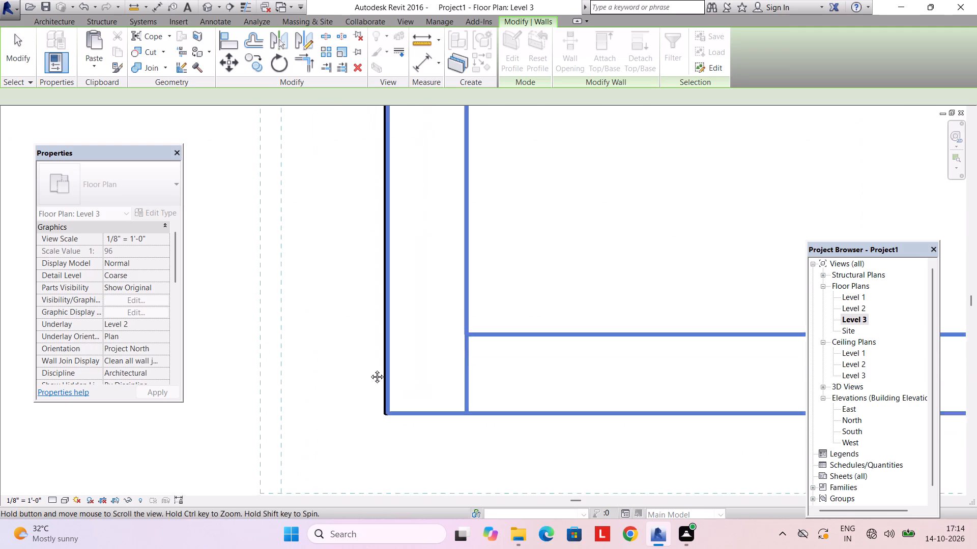
middle_drag(369, 369, 371, 291)
click(395, 322)
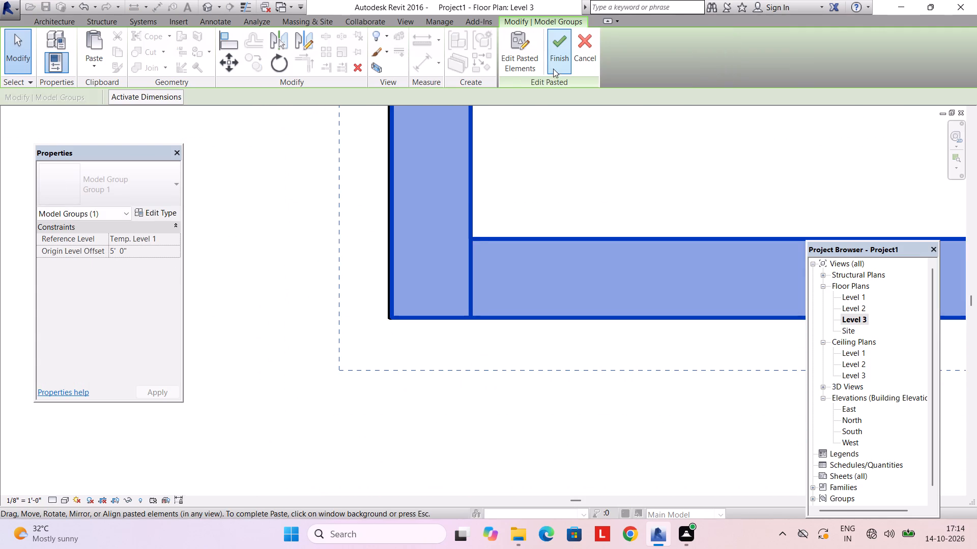
click(553, 64)
key(Escape)
scroll(544, 278, down, 5)
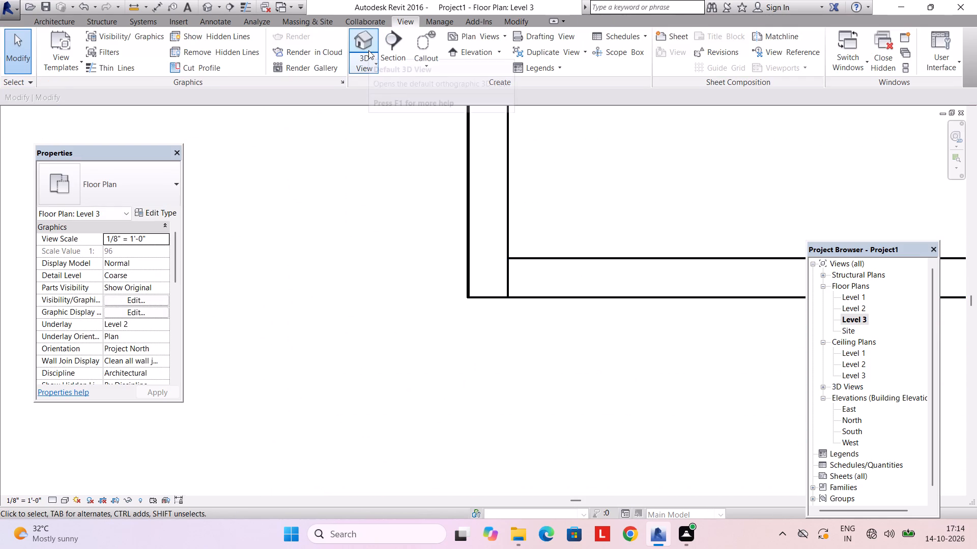
Examine the walls pasted on Level 3 in the 3D view from the front and side.
click(369, 49)
scroll(445, 191, down, 2)
middle_drag(447, 240, 531, 213)
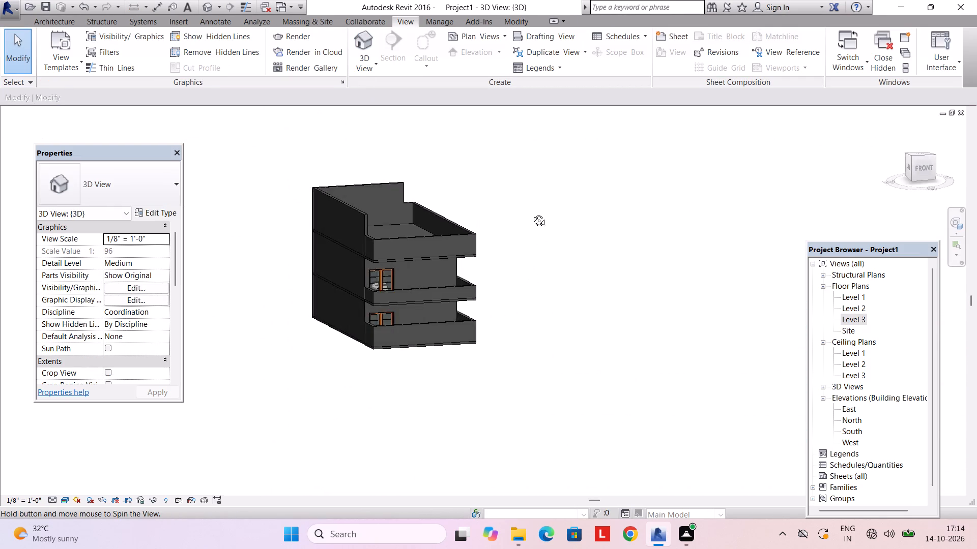
middle_drag(531, 213, 446, 217)
shift+middle_drag(421, 246, 460, 256)
scroll(437, 251, up, 4)
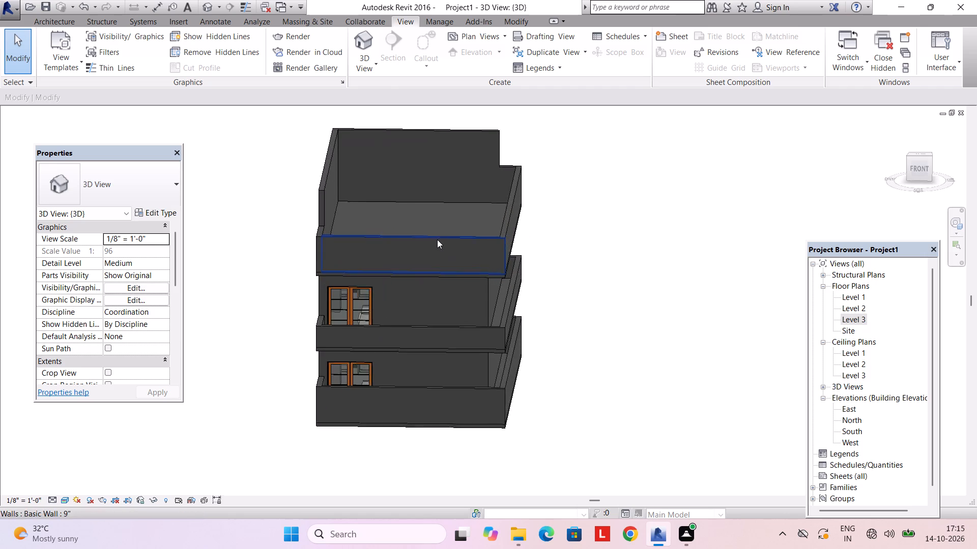
scroll(437, 239, up, 1)
shift+middle_drag(432, 241, 475, 235)
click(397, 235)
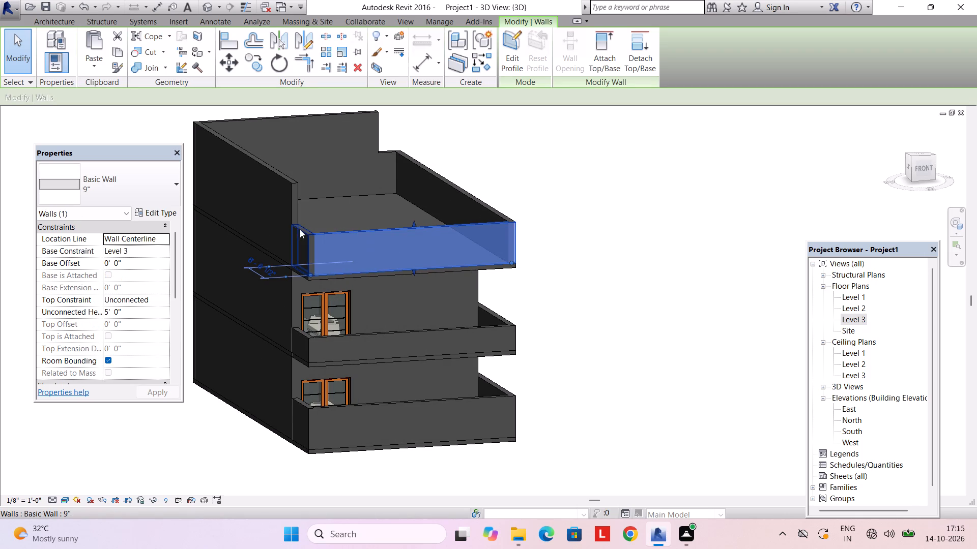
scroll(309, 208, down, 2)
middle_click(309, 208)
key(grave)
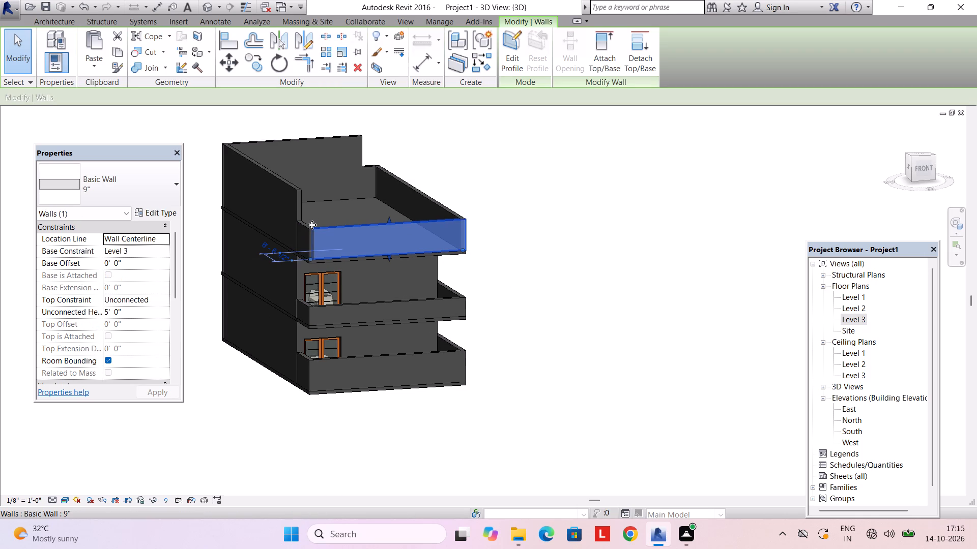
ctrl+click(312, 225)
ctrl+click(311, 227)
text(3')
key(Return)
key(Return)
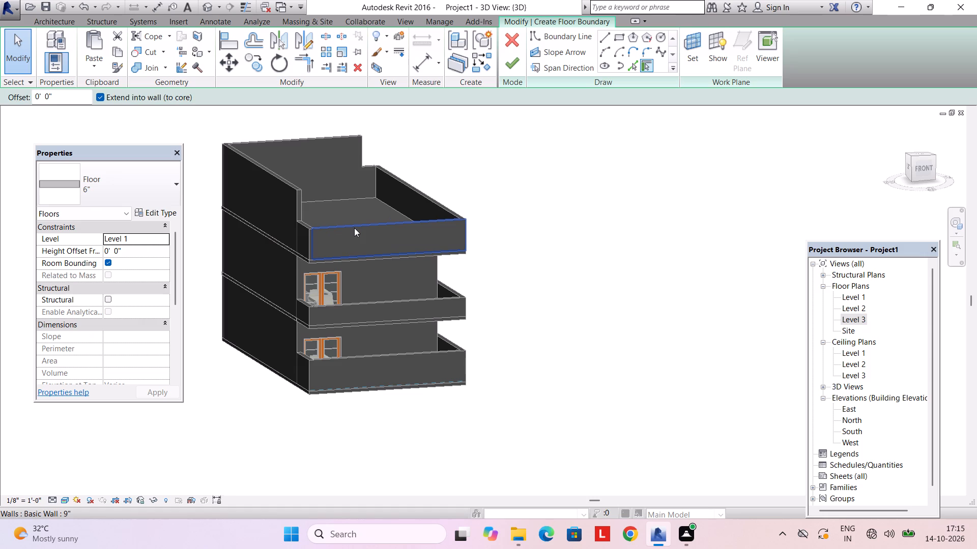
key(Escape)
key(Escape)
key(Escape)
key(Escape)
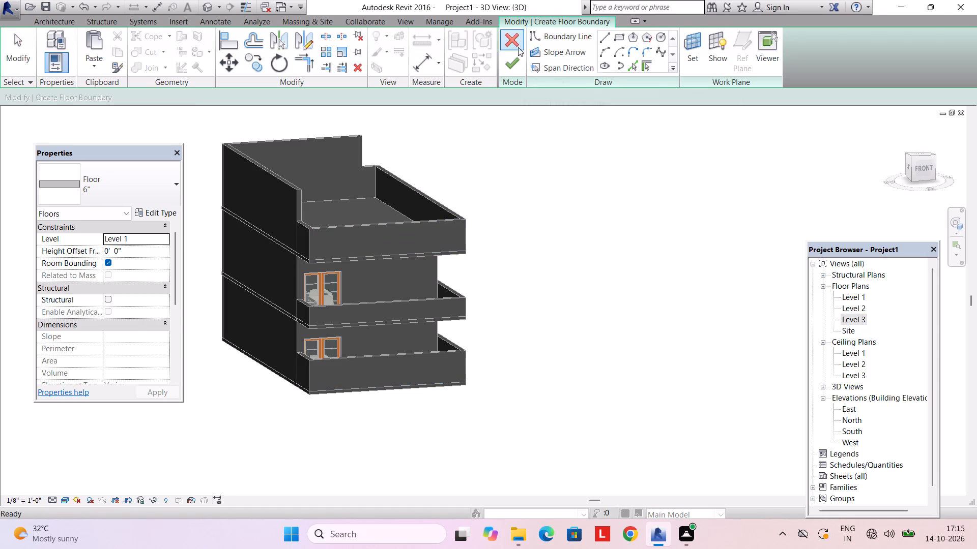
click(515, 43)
Set the Unconnected Height of the front parapet wall on Level 3 to 3'.
scroll(344, 233, up, 2)
click(344, 230)
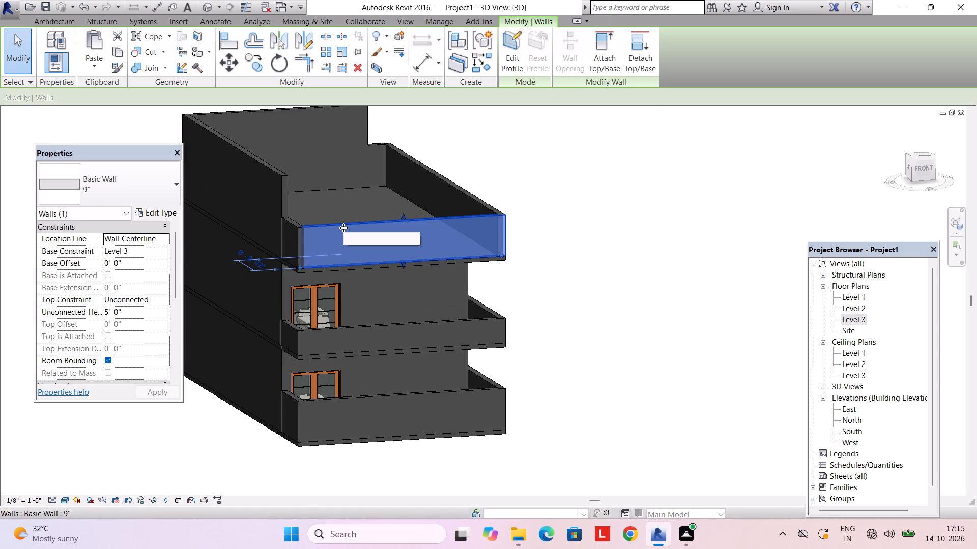
click(130, 308)
text(3')
key(Return)
key(Return)
key(Escape)
key(Escape)
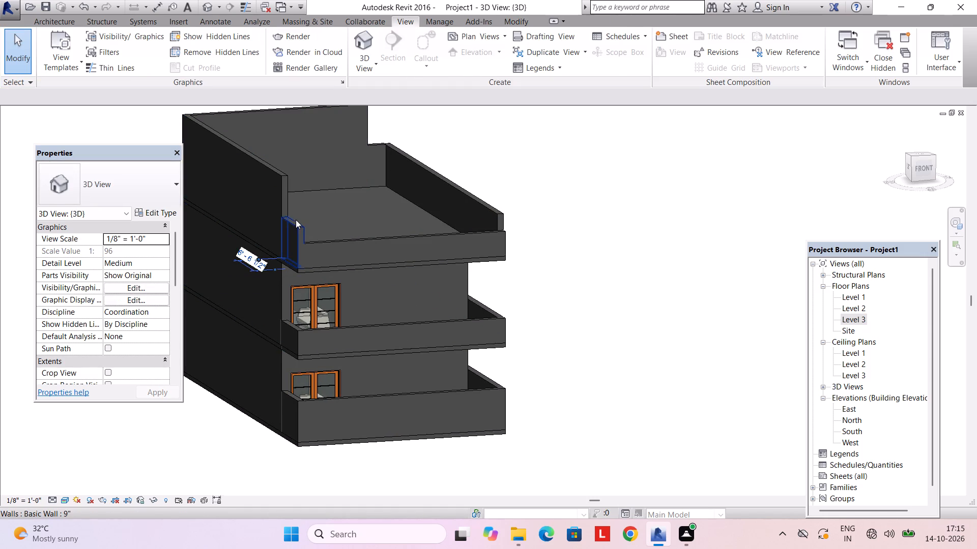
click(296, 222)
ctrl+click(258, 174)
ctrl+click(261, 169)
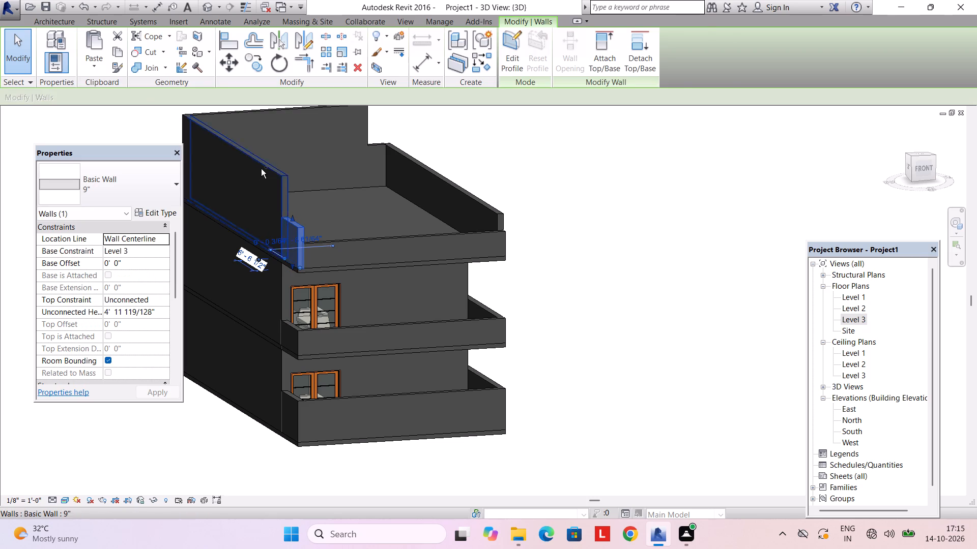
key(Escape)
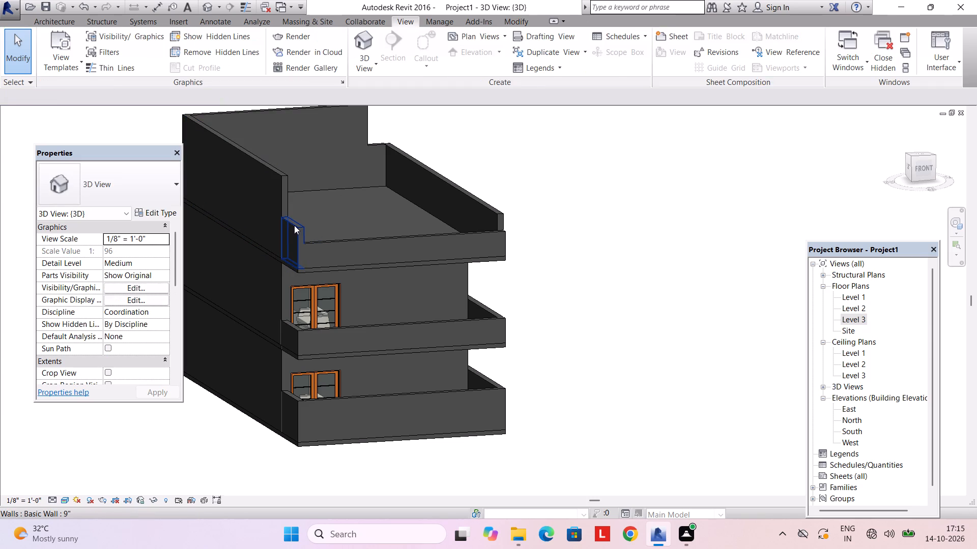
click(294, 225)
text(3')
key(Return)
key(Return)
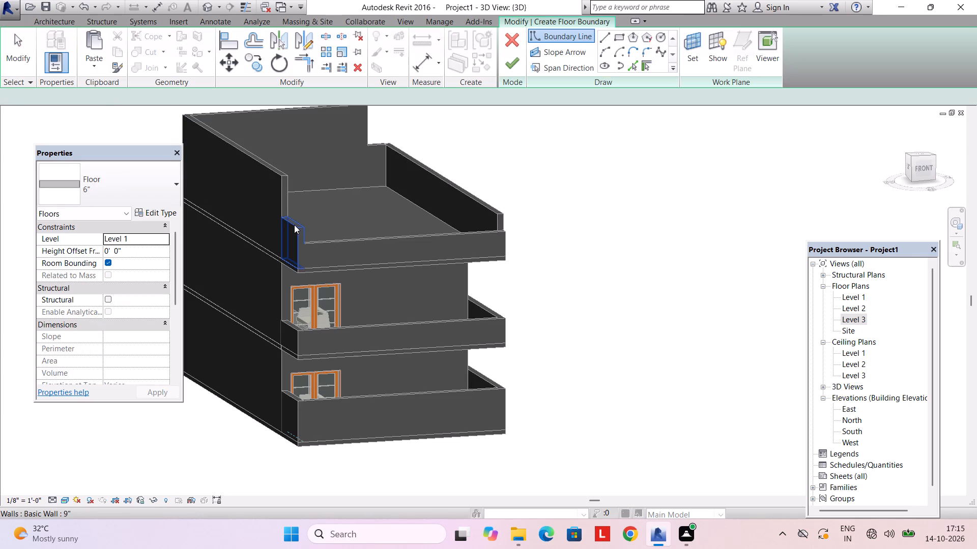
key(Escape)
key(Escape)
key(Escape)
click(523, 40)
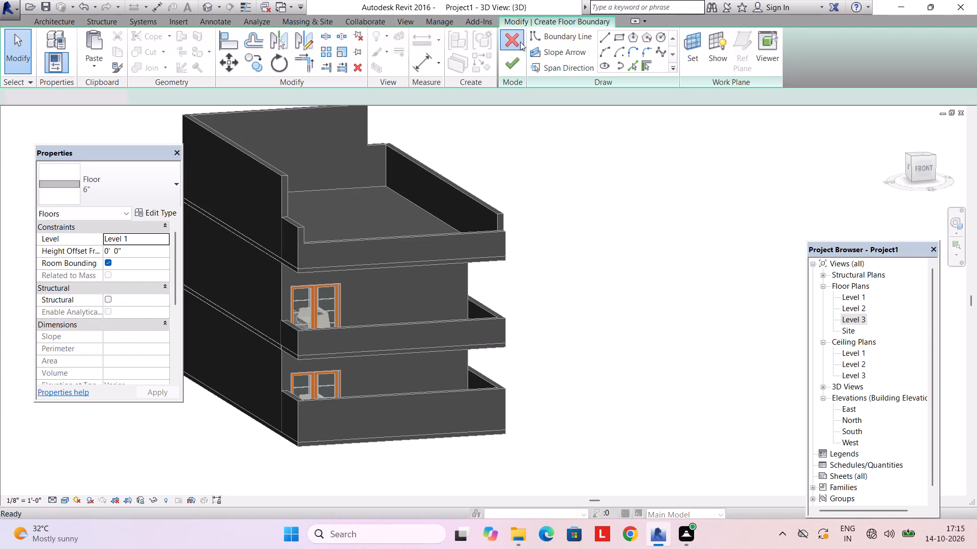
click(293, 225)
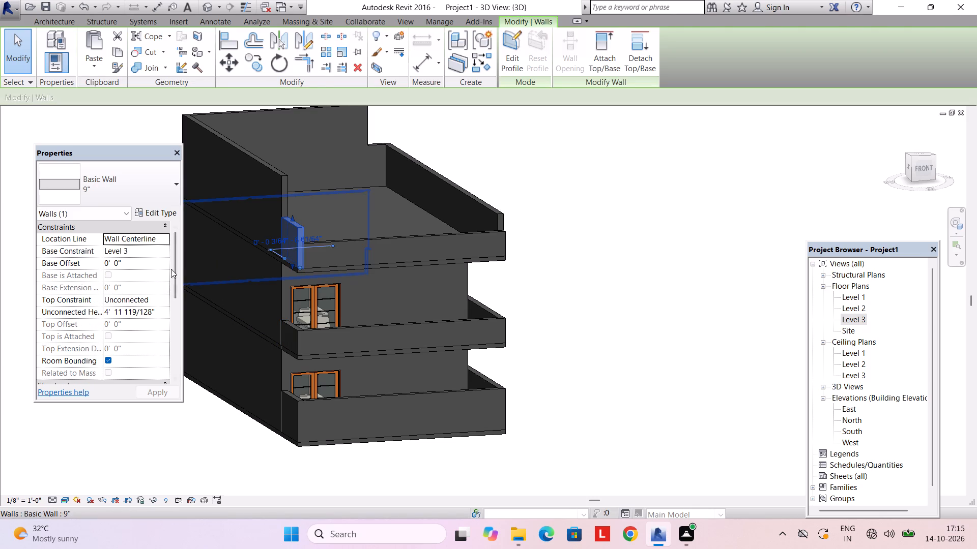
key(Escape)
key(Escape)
Set the Unconnected Height of the short Level 3 side wall above the entrance doors' balcony to 3'.
click(295, 227)
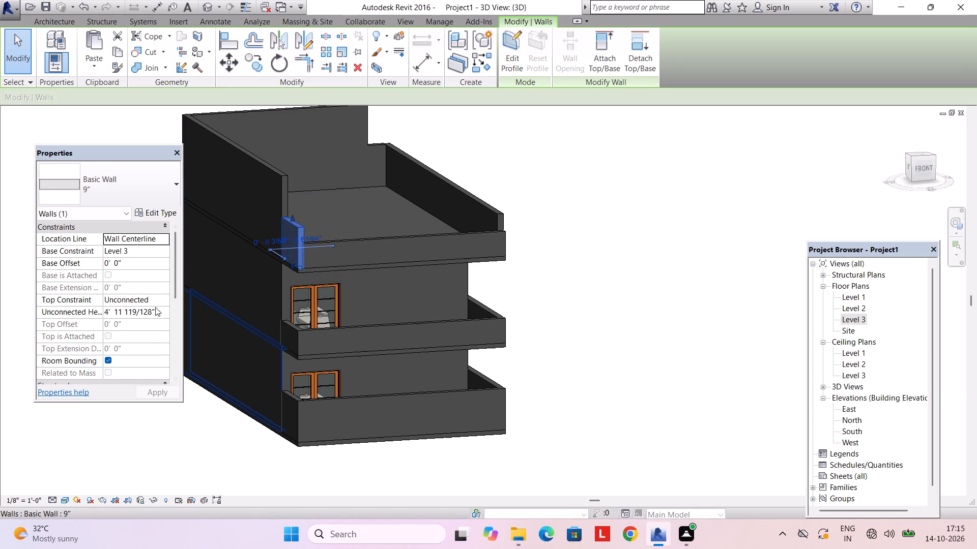
click(159, 310)
drag(159, 310, 99, 314)
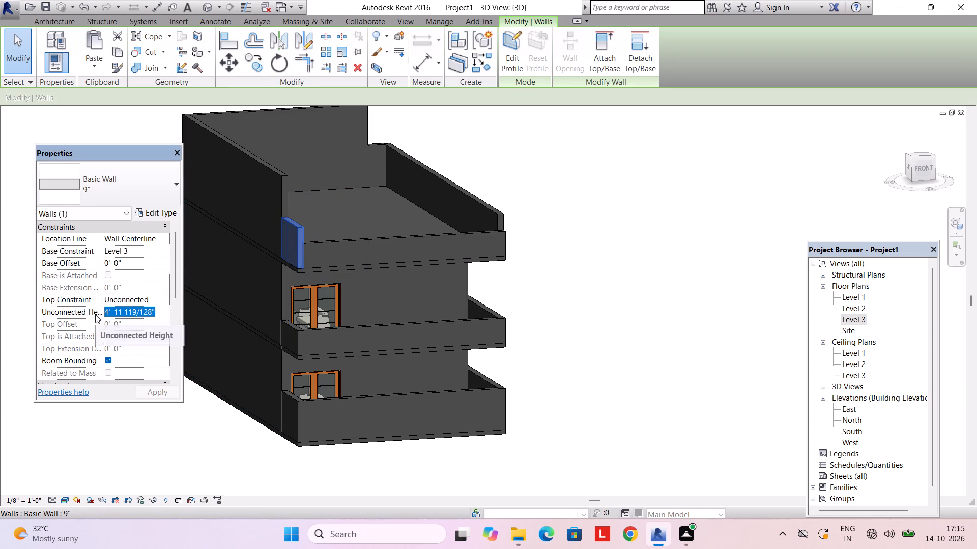
text(3')
key(Return)
key(Return)
key(Escape)
key(Escape)
key(Escape)
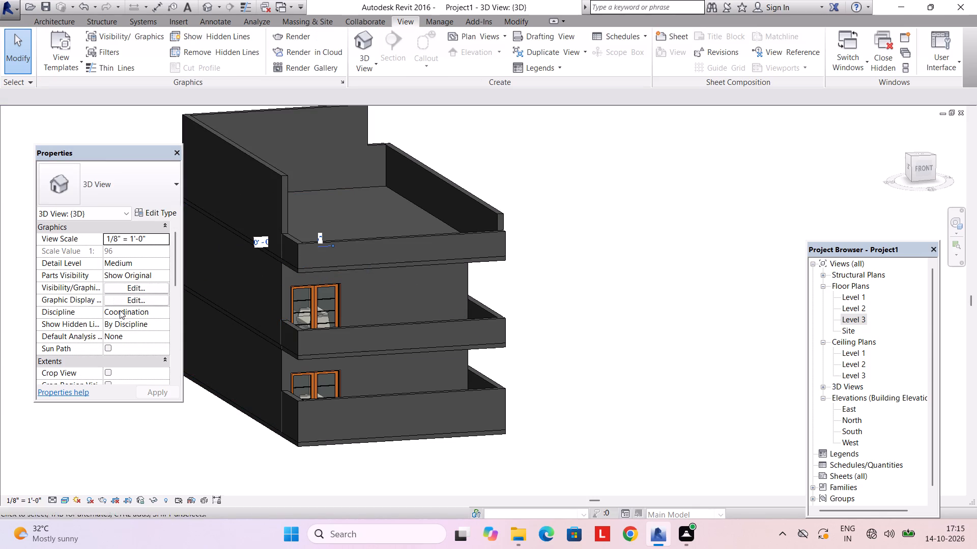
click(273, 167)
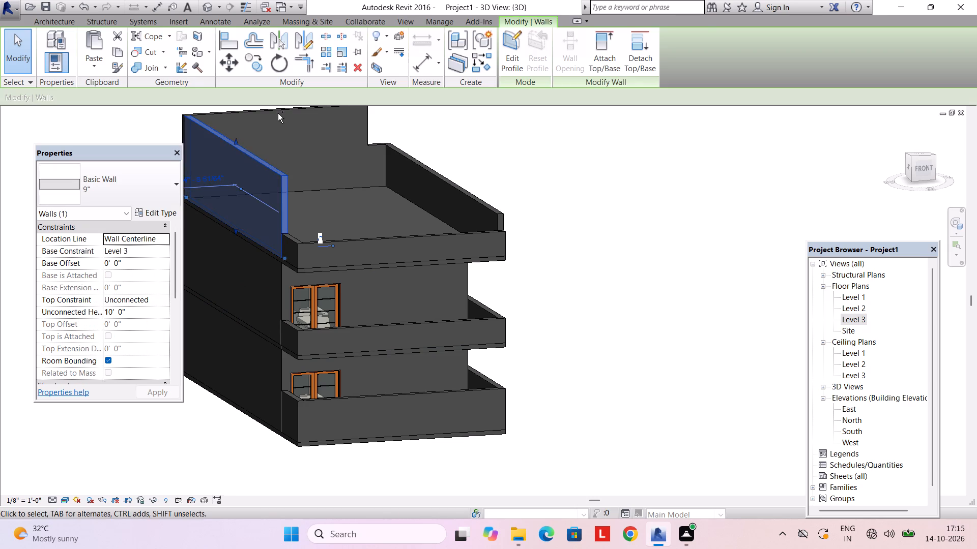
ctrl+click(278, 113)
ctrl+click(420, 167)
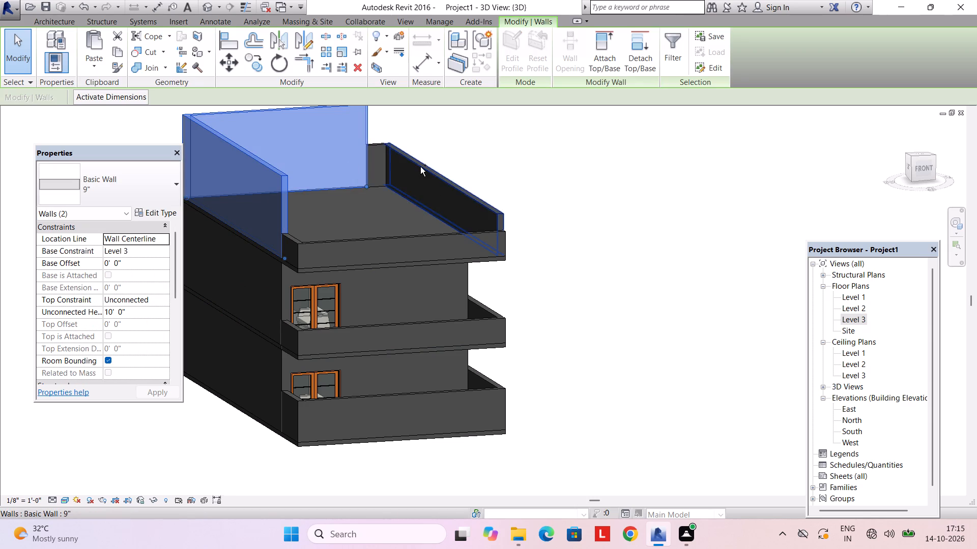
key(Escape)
Set the Unconnected Height of the Level 3 long rear wall and the long side wall on the entrance-door side to 3'.
ctrl+click(295, 111)
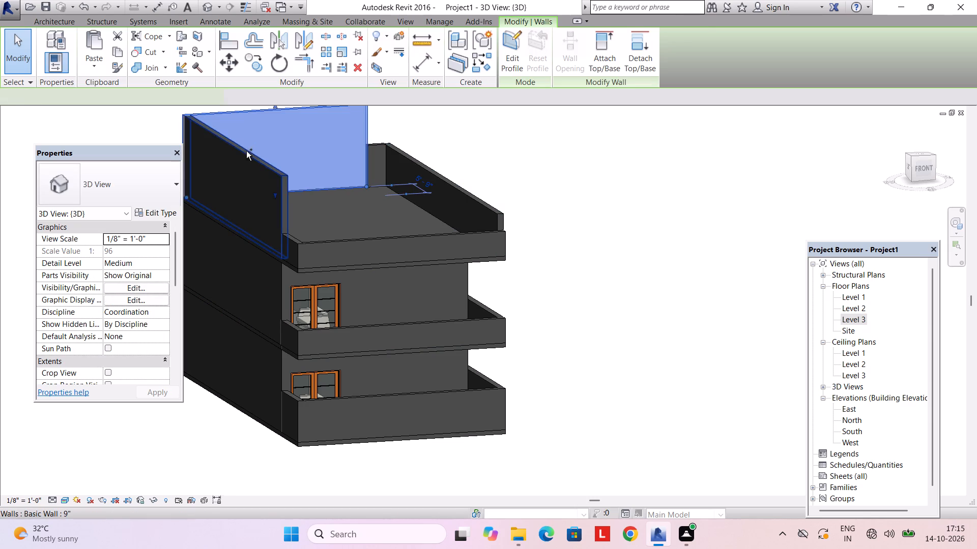
ctrl+click(243, 158)
click(137, 306)
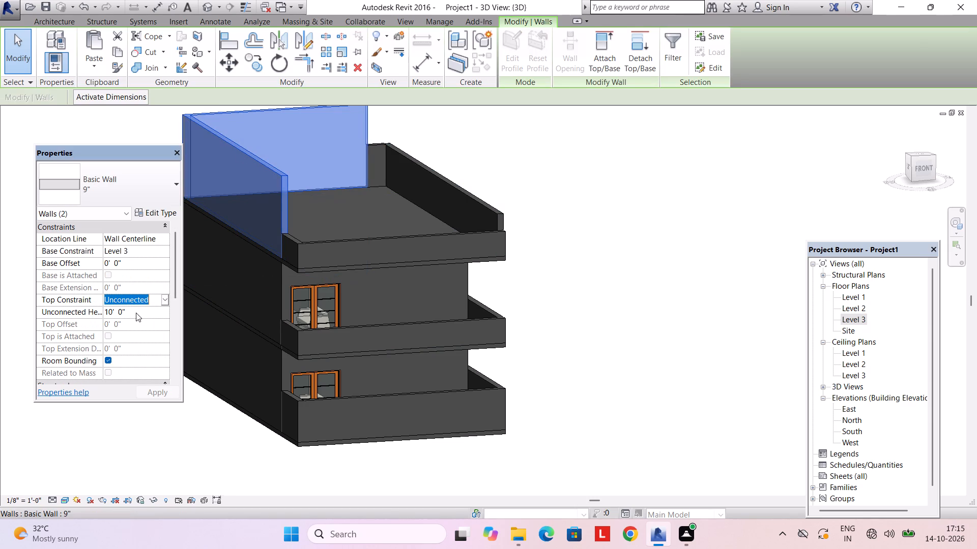
double_click(136, 313)
triple_click(136, 313)
click(136, 313)
drag(136, 313, 102, 313)
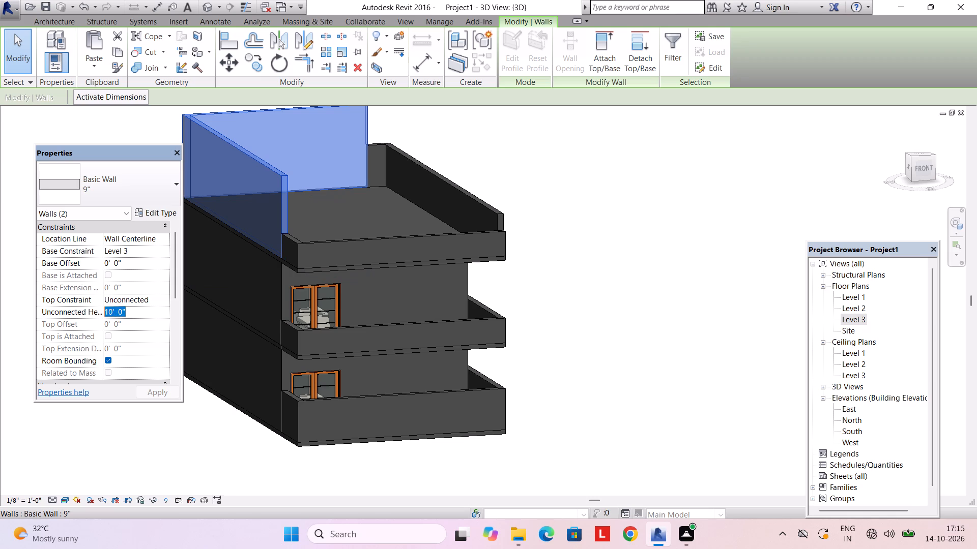
drag(102, 313, 99, 313)
text(3.')
key(Return)
key(Return)
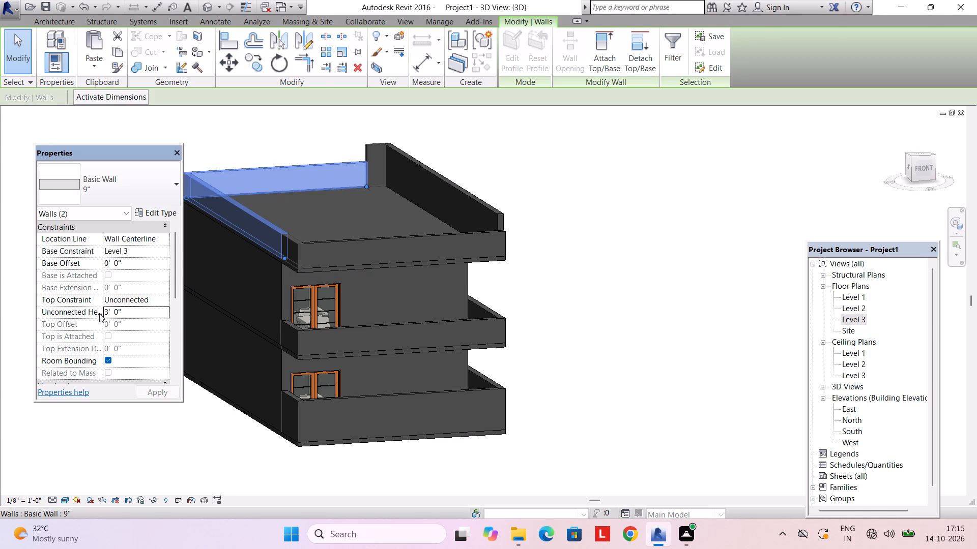
key(Escape)
key(Escape)
Set the Unconnected Height of the short rear wall segment at the back corner of Level 3 to 3'.
middle_drag(398, 169, 398, 223)
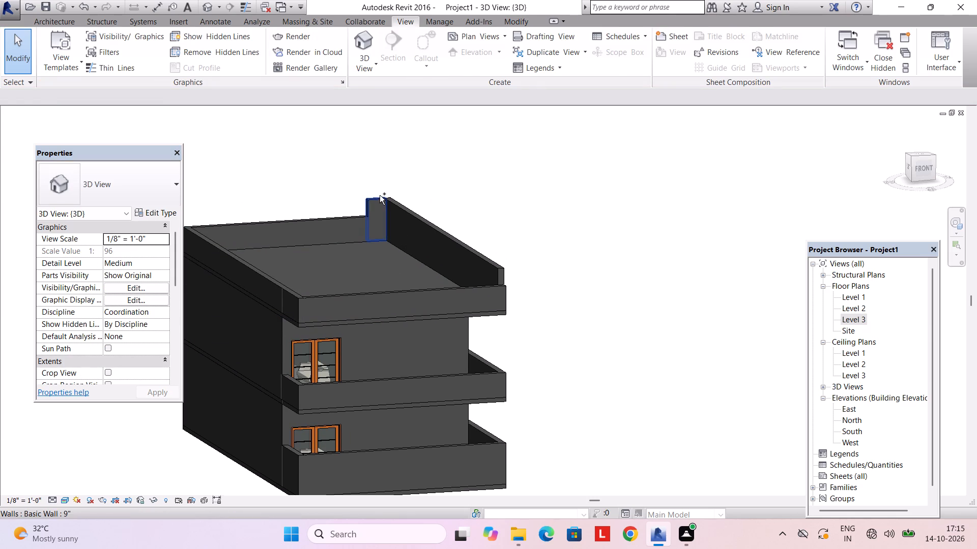
ctrl+click(380, 195)
click(153, 306)
click(151, 311)
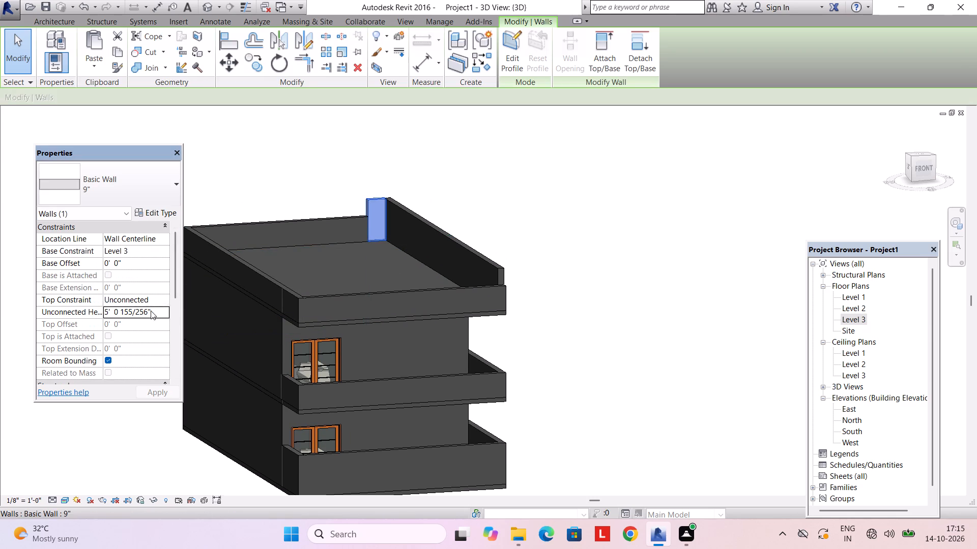
drag(151, 311, 101, 314)
text(3')
key(Return)
key(Return)
key(Escape)
key(Escape)
Set the Unconnected Height of the long Level 3 side wall opposite the entrance-door side to 3'.
click(460, 249)
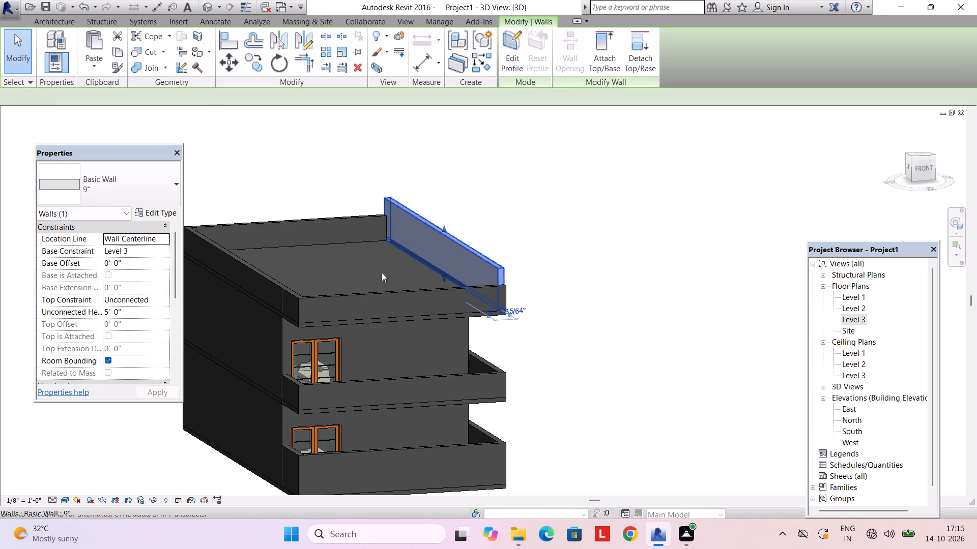
click(132, 316)
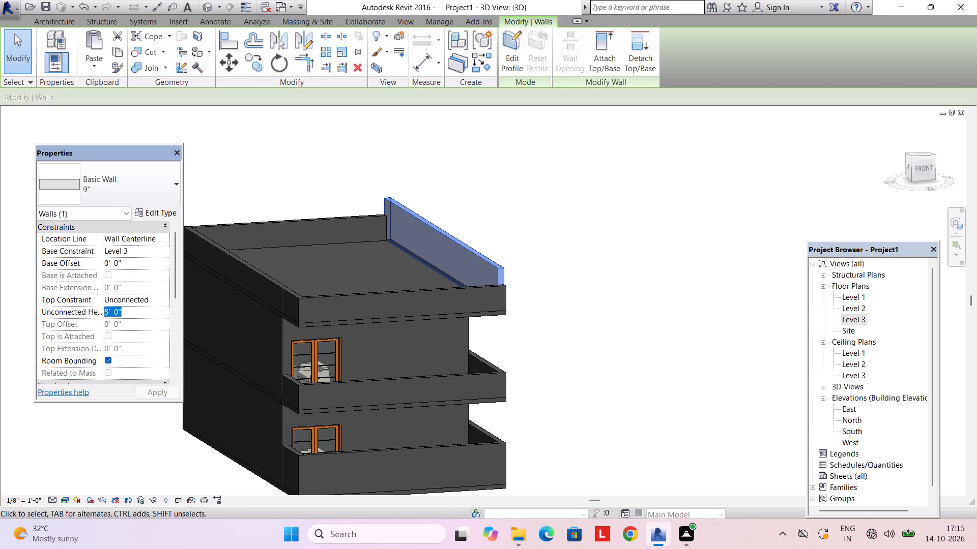
text(3')
key(Return)
key(Return)
key(Escape)
key(Escape)
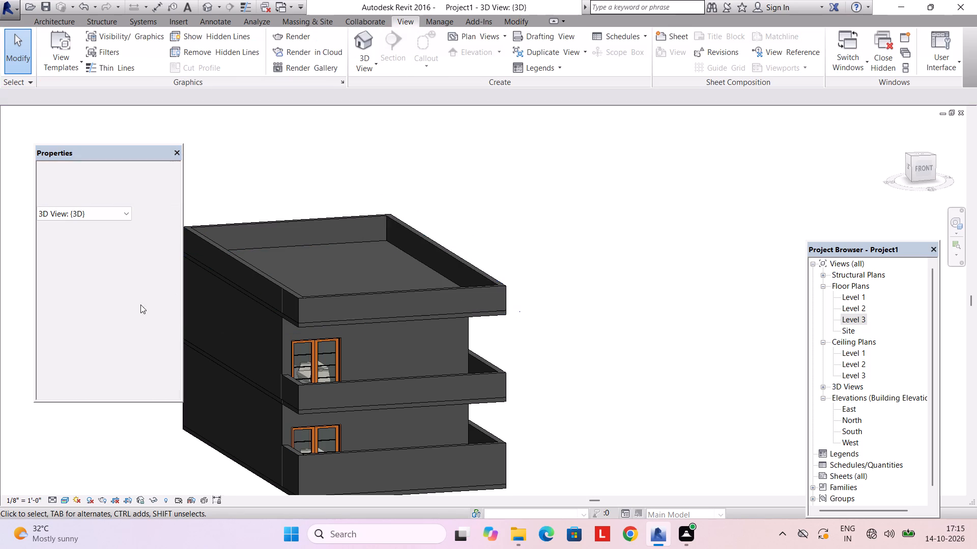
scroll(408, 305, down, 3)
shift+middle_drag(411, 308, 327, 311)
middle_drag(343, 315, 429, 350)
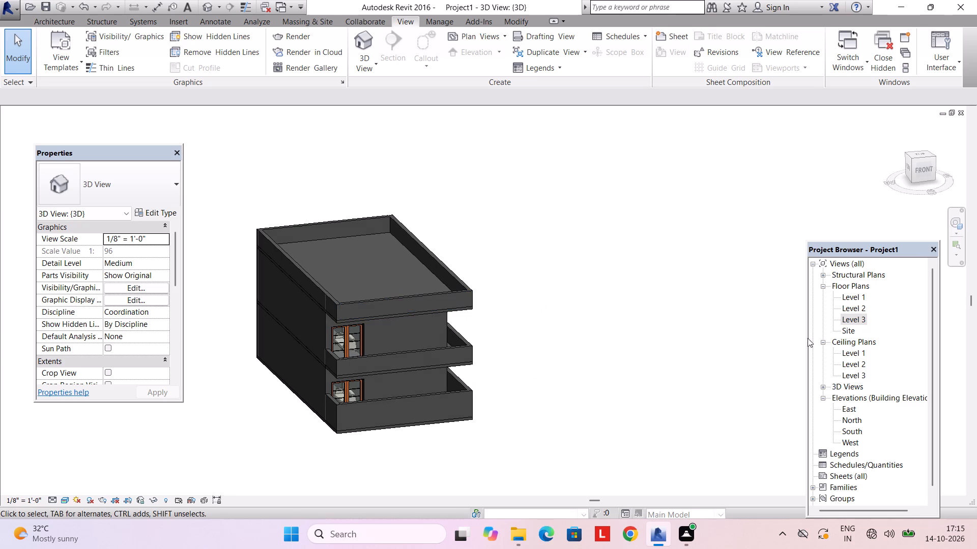
Delete the front parapet wall of the Level 2 balcony, facing the entrance doors, in the Level 2 floor plan.
double_click(857, 306)
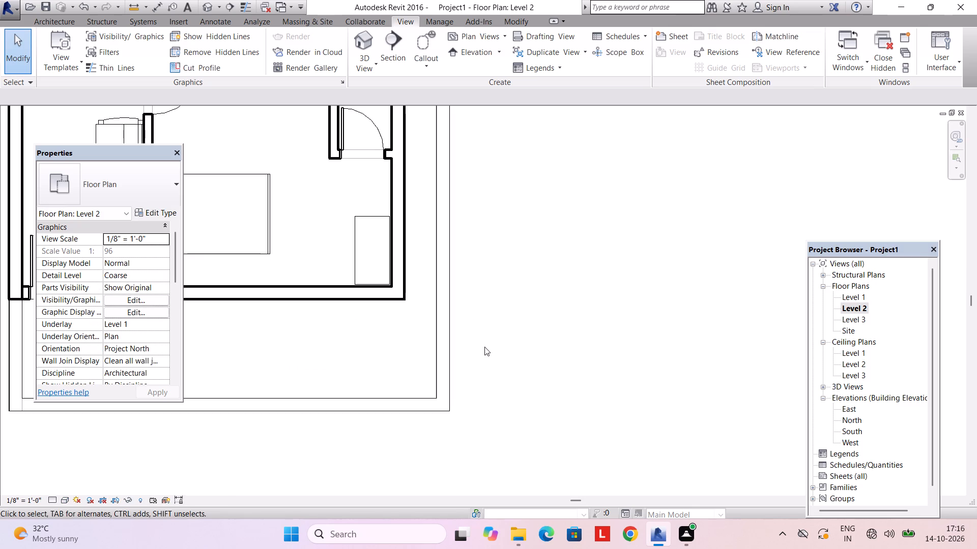
middle_drag(485, 346, 710, 307)
scroll(530, 280, down, 3)
middle_drag(488, 295, 481, 350)
middle_drag(456, 352, 464, 351)
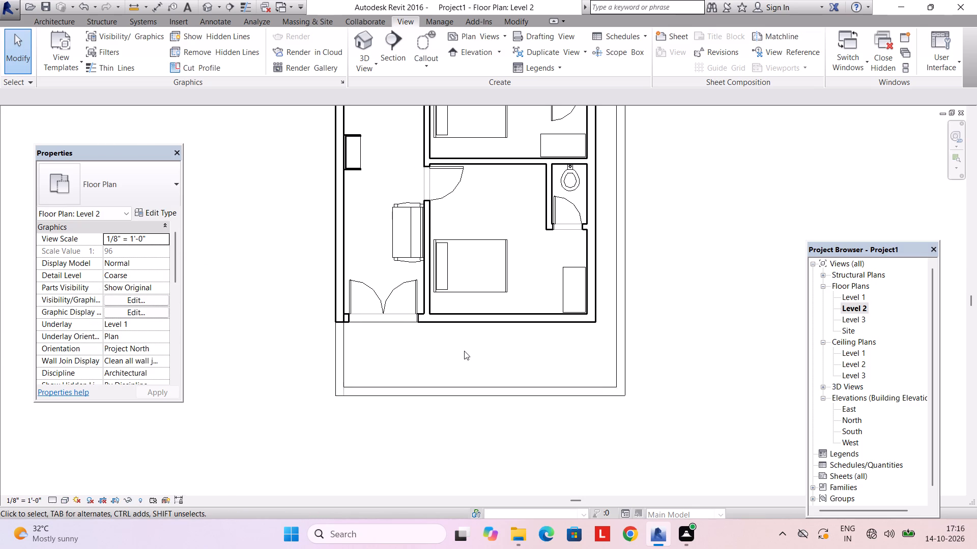
double_click(849, 295)
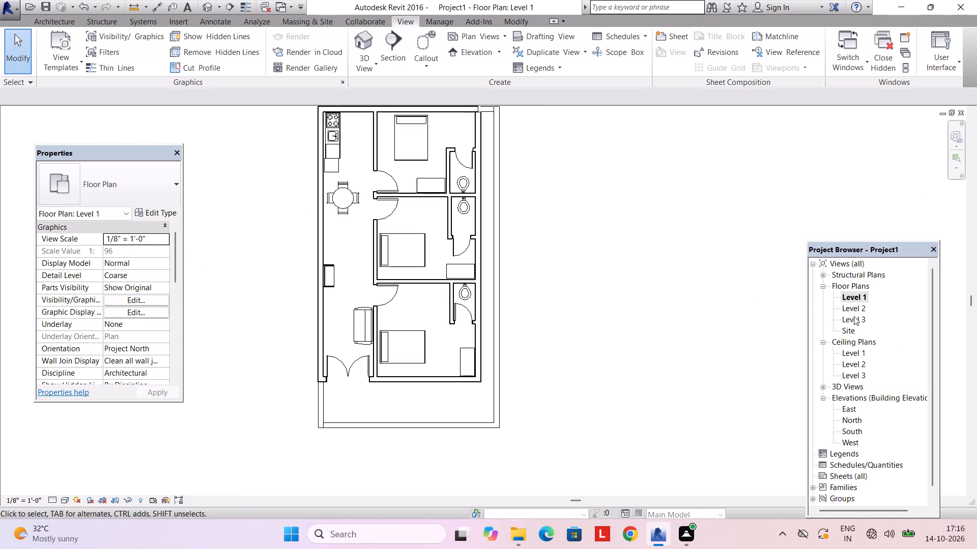
double_click(854, 316)
double_click(854, 309)
scroll(630, 345, down, 2)
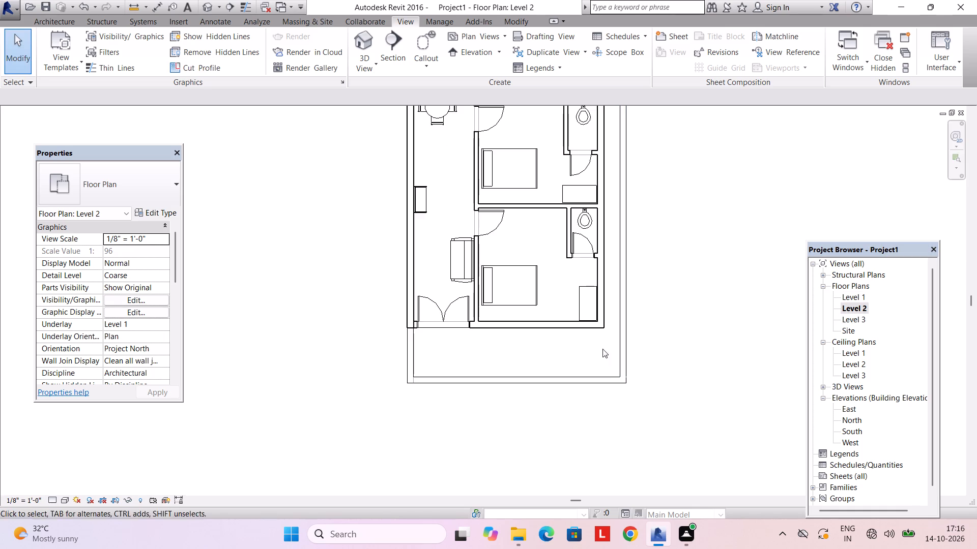
middle_drag(602, 349, 623, 340)
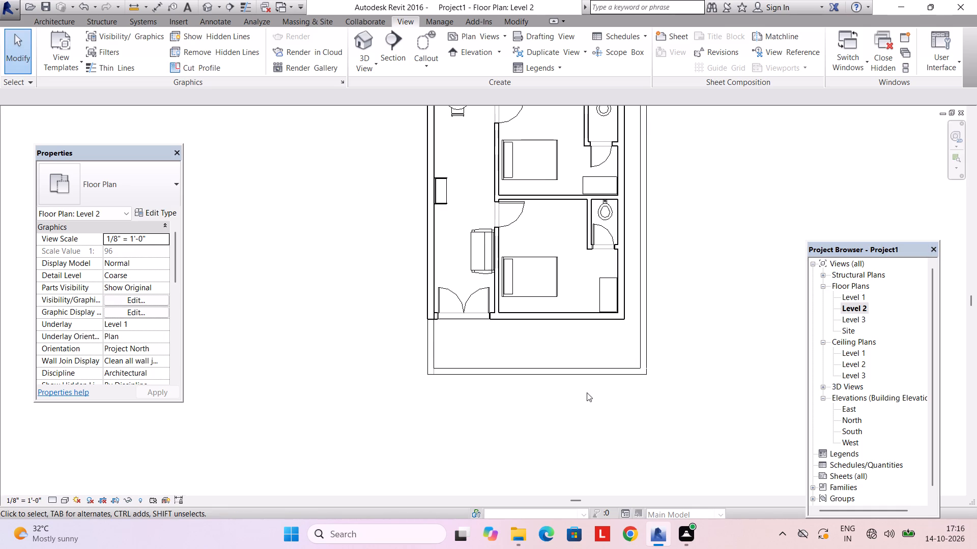
click(581, 378)
key(Delete)
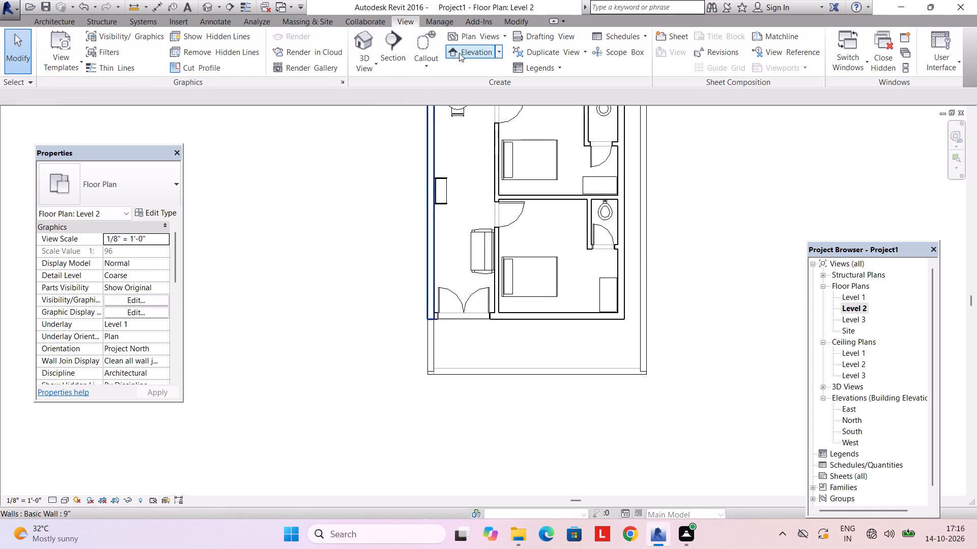
Create a Glass Panel - Bottom Fill railing about 24'-3" long along the front edge of the Level 2 balcony.
click(40, 18)
click(412, 37)
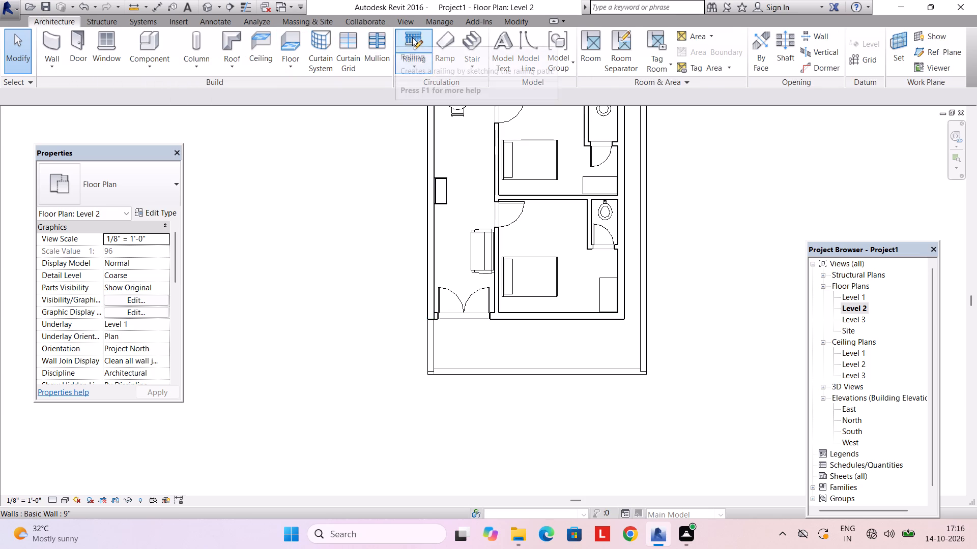
click(103, 182)
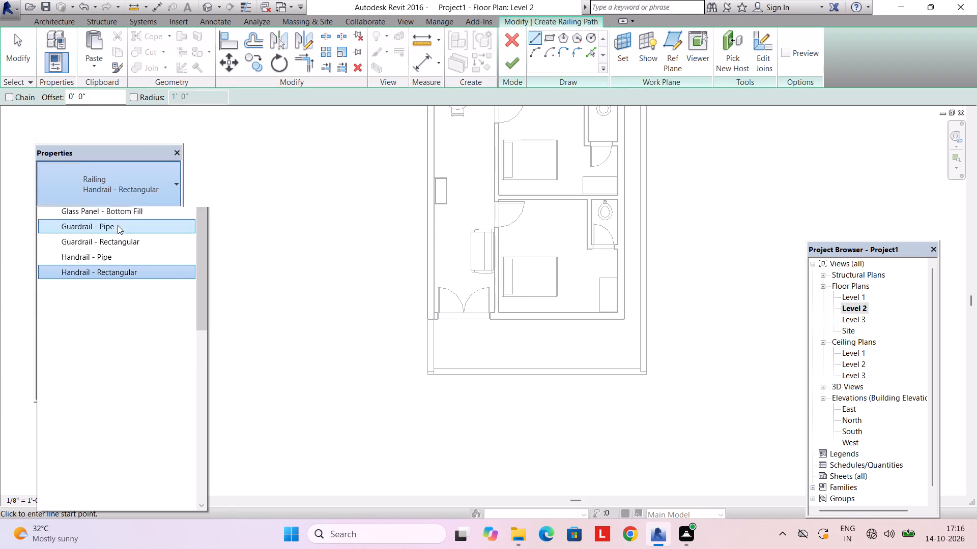
click(125, 243)
scroll(450, 357, up, 4)
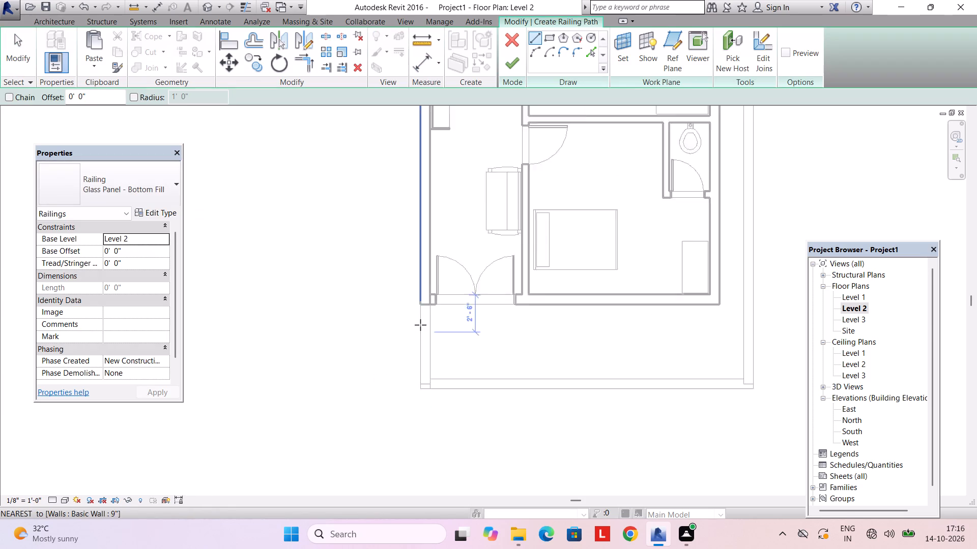
scroll(427, 305, up, 3)
click(425, 302)
middle_drag(421, 383, 398, 370)
key(Escape)
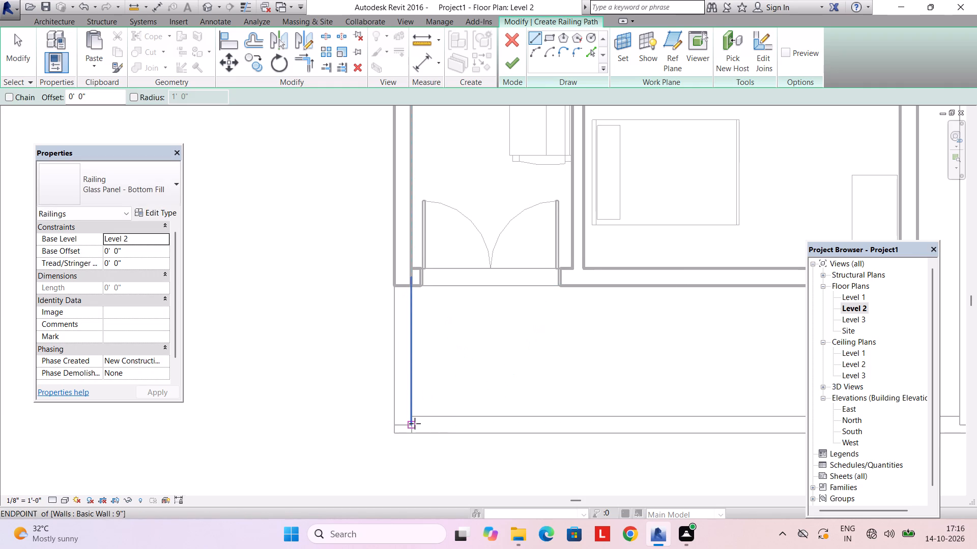
click(415, 423)
middle_drag(457, 416, 157, 377)
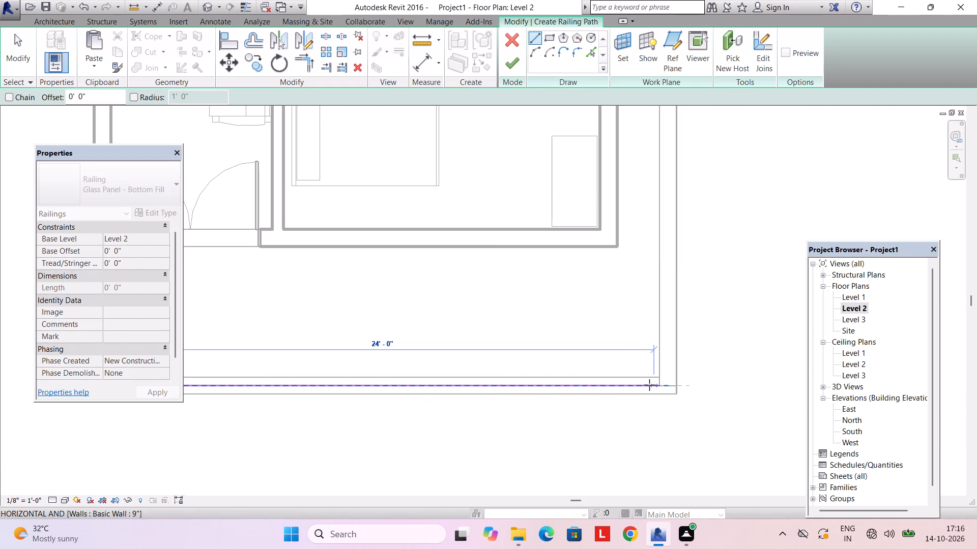
click(655, 384)
click(515, 59)
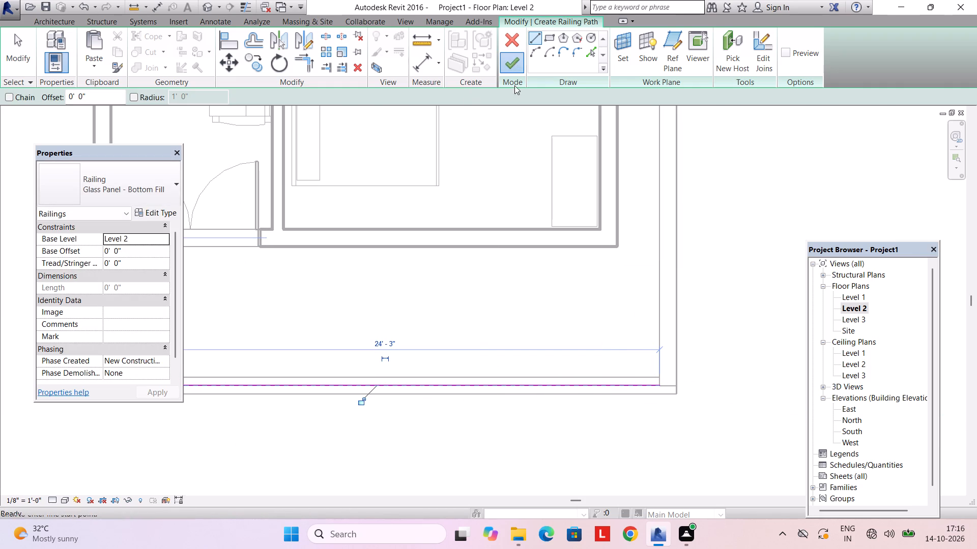
key(Escape)
Examine the Level 2 balcony's glass railing from several angles in the 3D view.
click(399, 18)
click(366, 38)
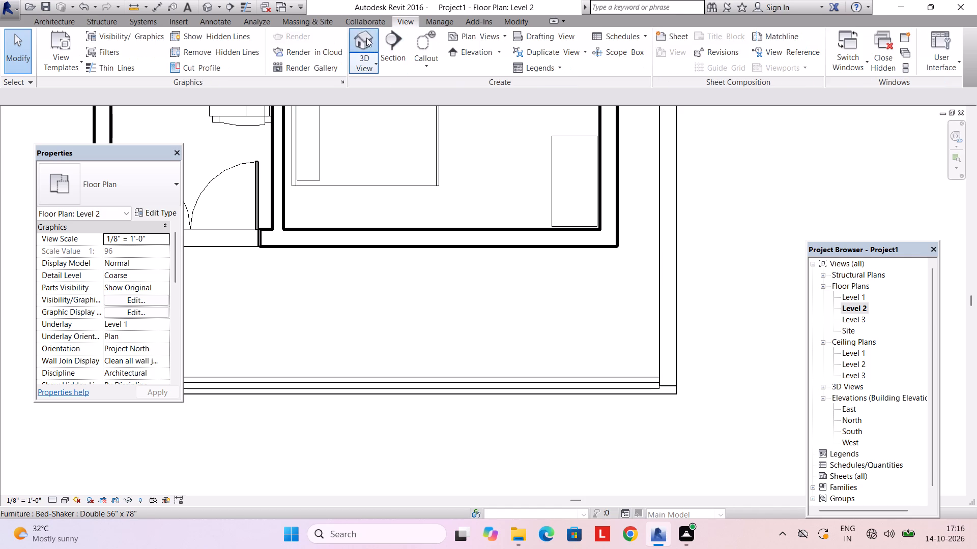
shift+middle_drag(438, 300, 390, 263)
scroll(428, 354, up, 3)
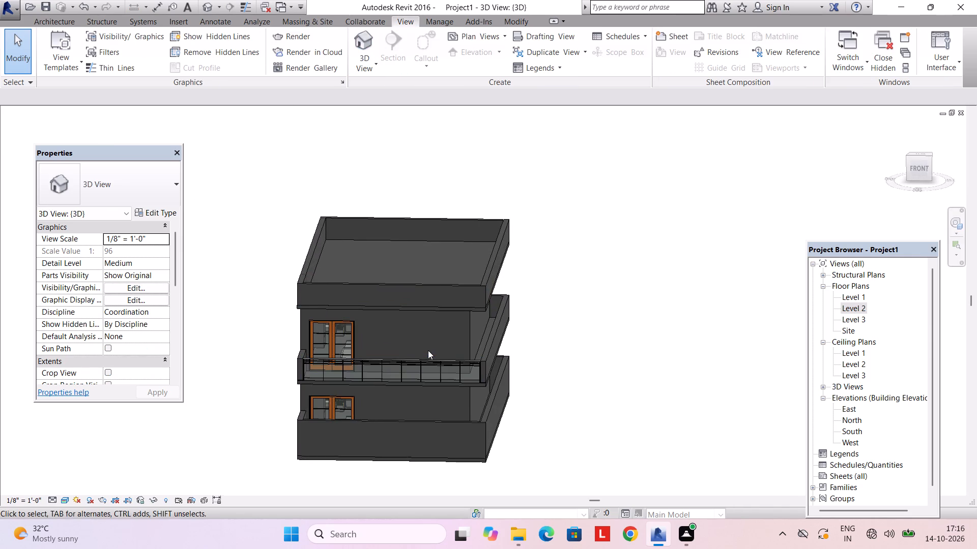
scroll(428, 350, up, 1)
shift+middle_drag(428, 350, 533, 372)
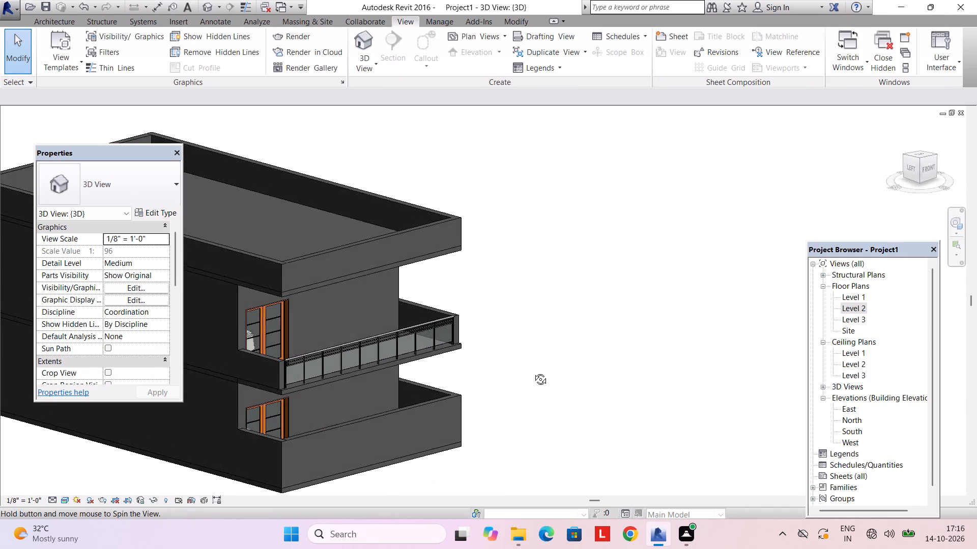
shift+middle_drag(533, 372, 477, 408)
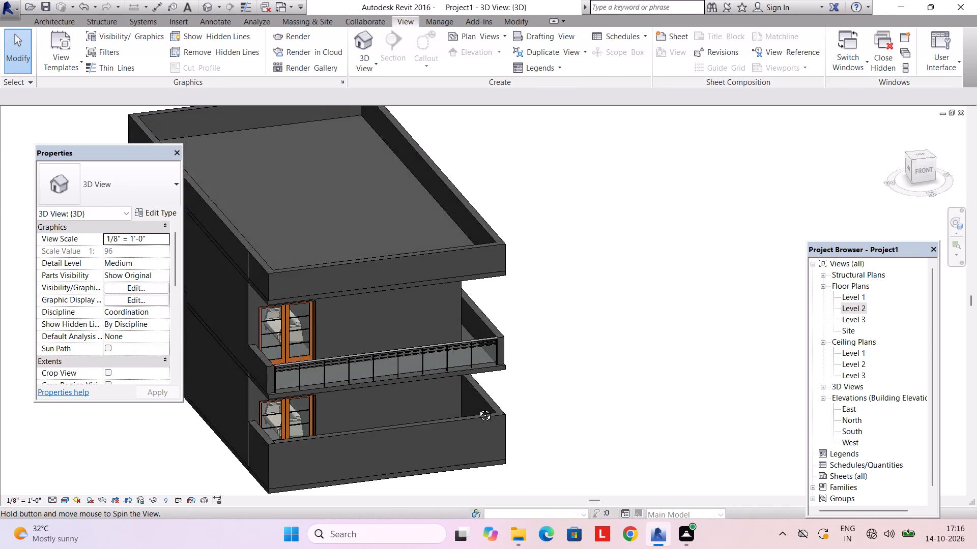
shift+middle_drag(477, 408, 416, 337)
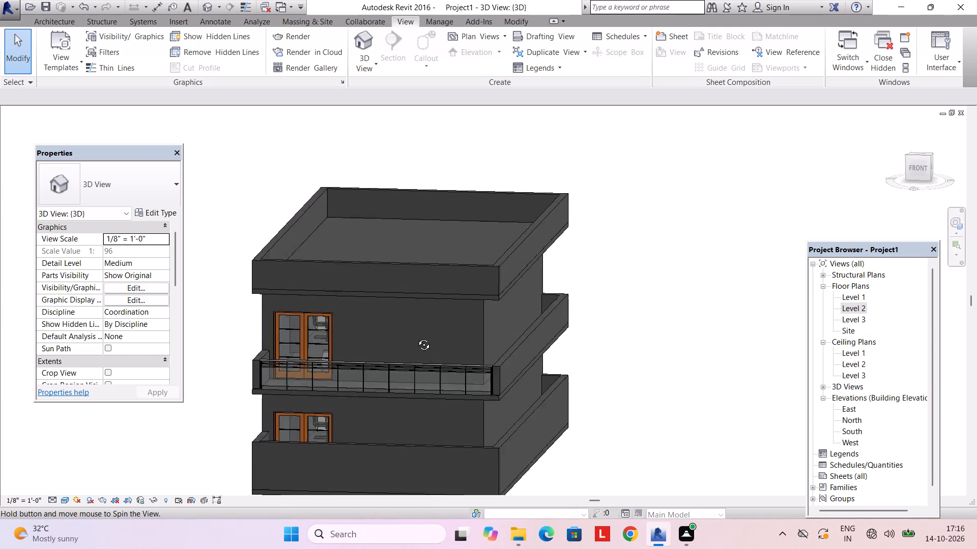
shift+middle_drag(416, 337, 424, 370)
Sketch a U-shaped stair from Level 1 to Level 2 on the front porch, with two 7'-4" runs of 9 risers, 3' wide.
double_click(851, 297)
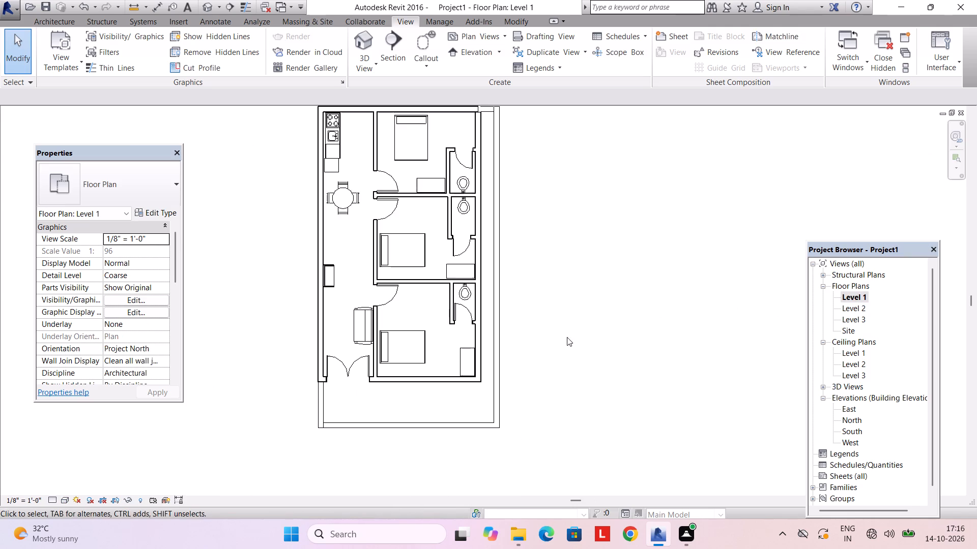
scroll(502, 357, down, 1)
scroll(486, 357, up, 4)
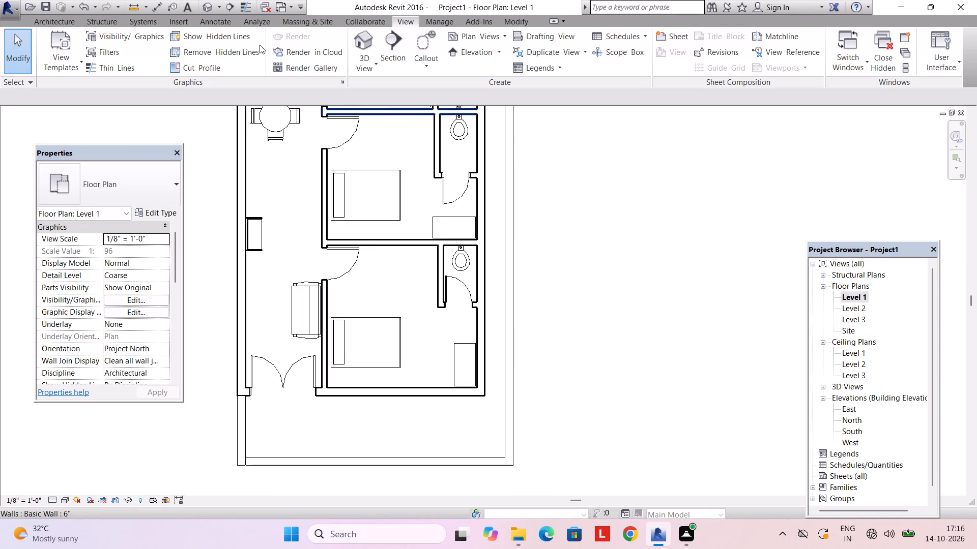
click(50, 17)
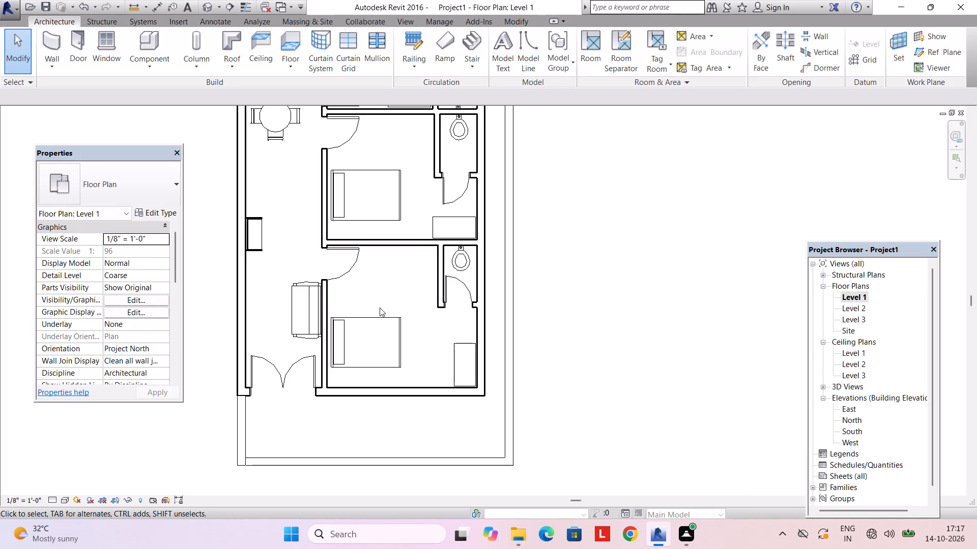
click(478, 44)
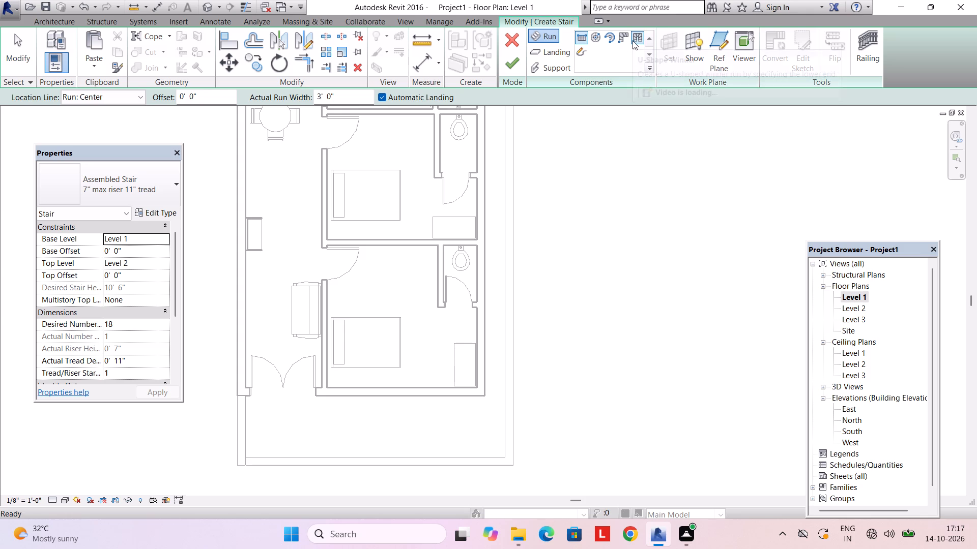
middle_drag(531, 374, 598, 355)
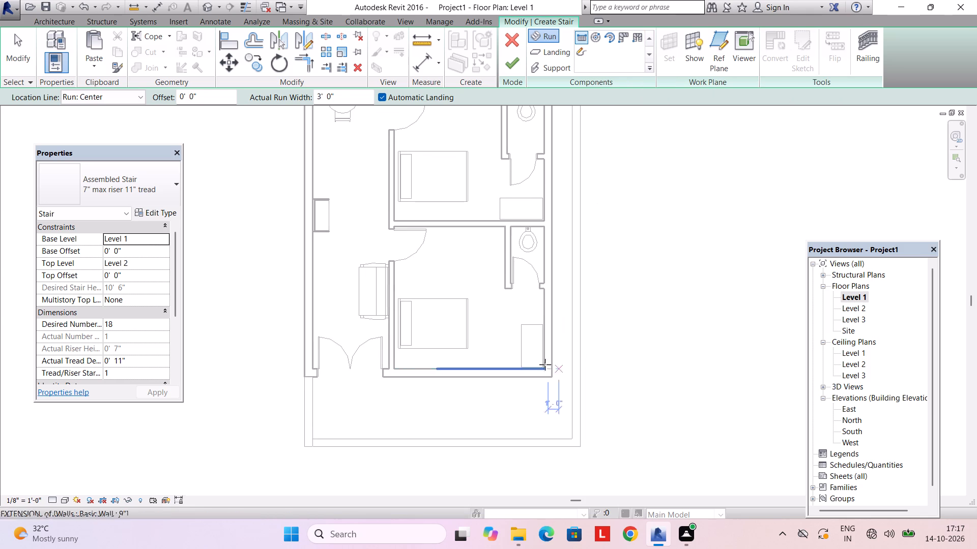
click(457, 389)
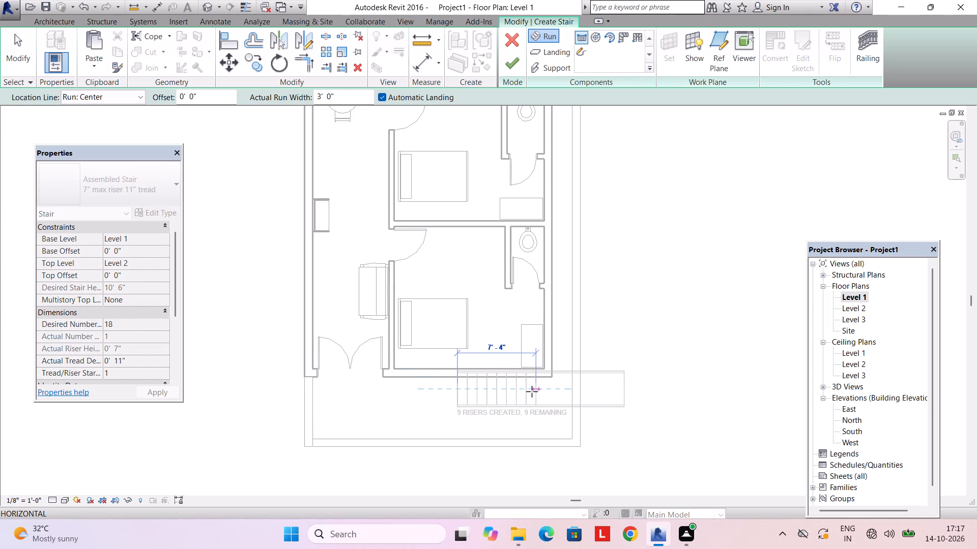
click(538, 391)
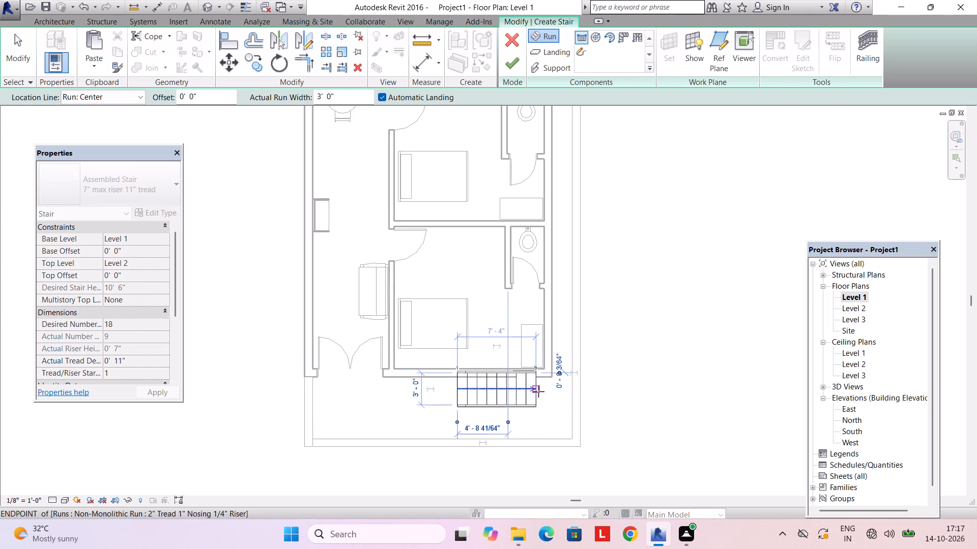
click(538, 431)
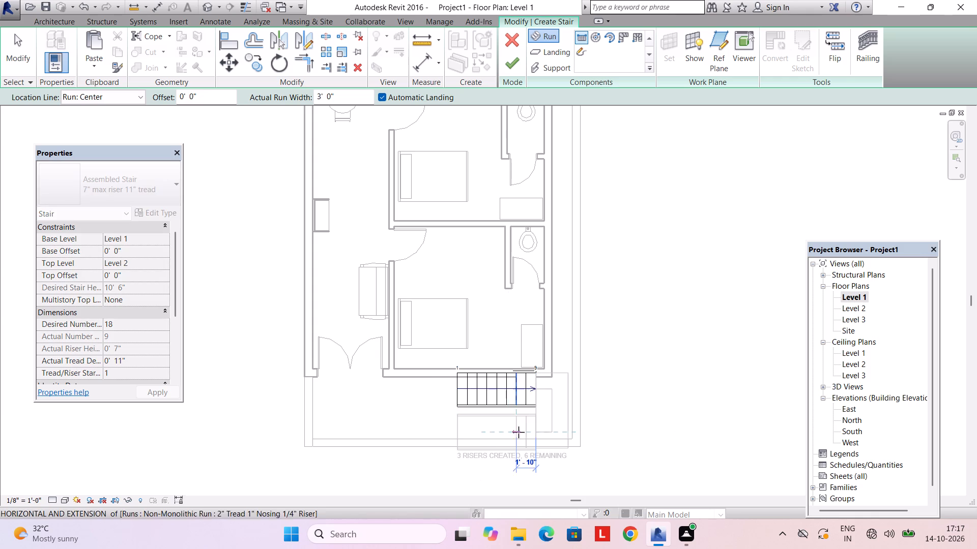
click(449, 434)
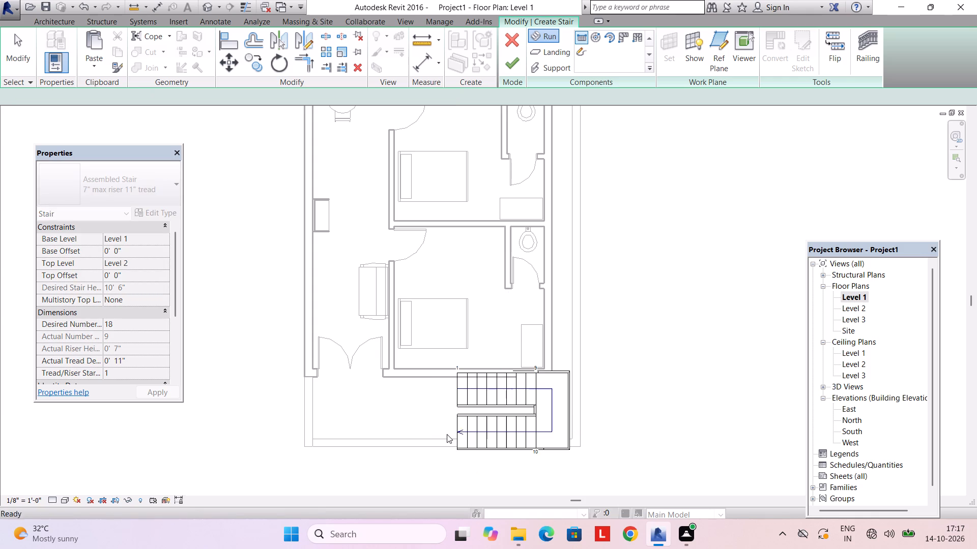
scroll(533, 403, up, 3)
key(Escape)
Nudge the outer stair run towards the house so it sits inside the front boundary wall, closing the gap between runs.
middle_drag(536, 441, 529, 408)
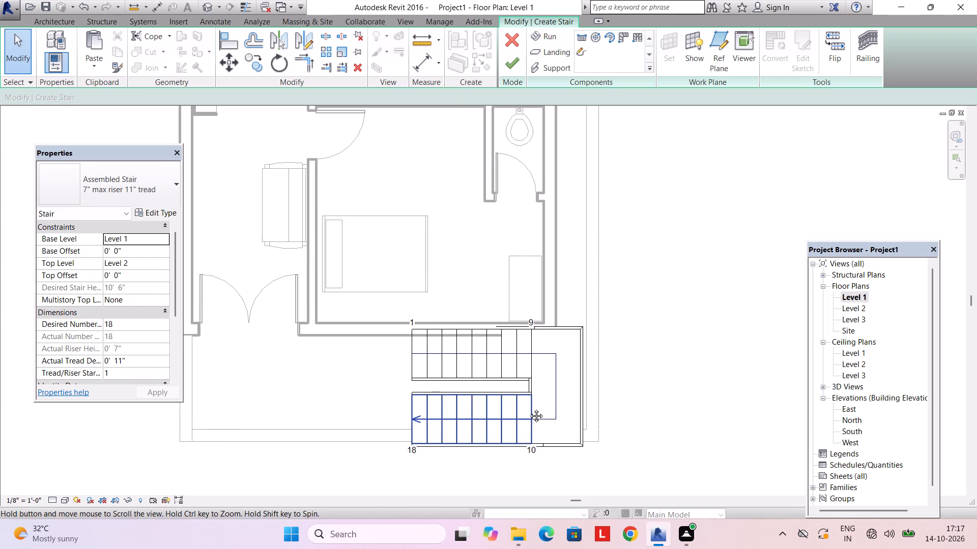
middle_drag(529, 408, 528, 404)
click(502, 407)
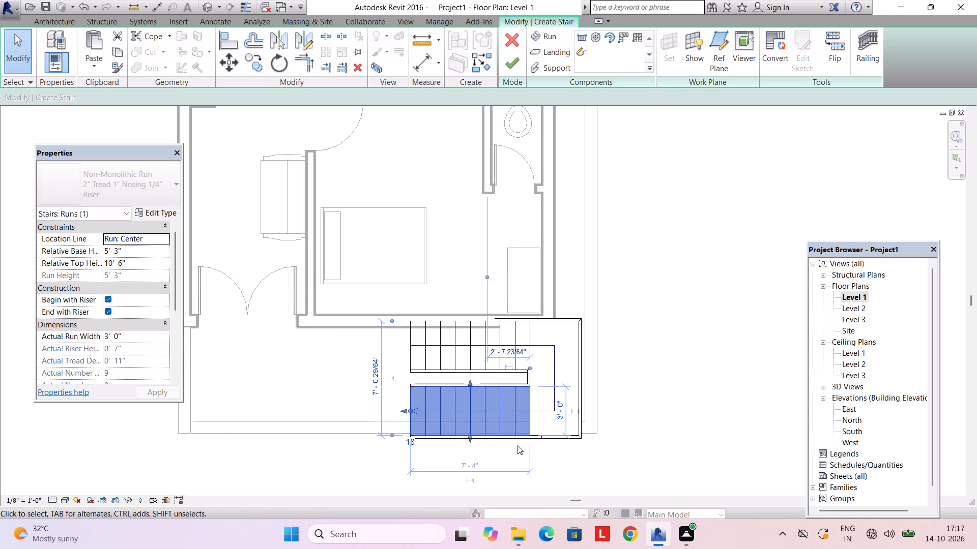
key(Up)
key(Up)
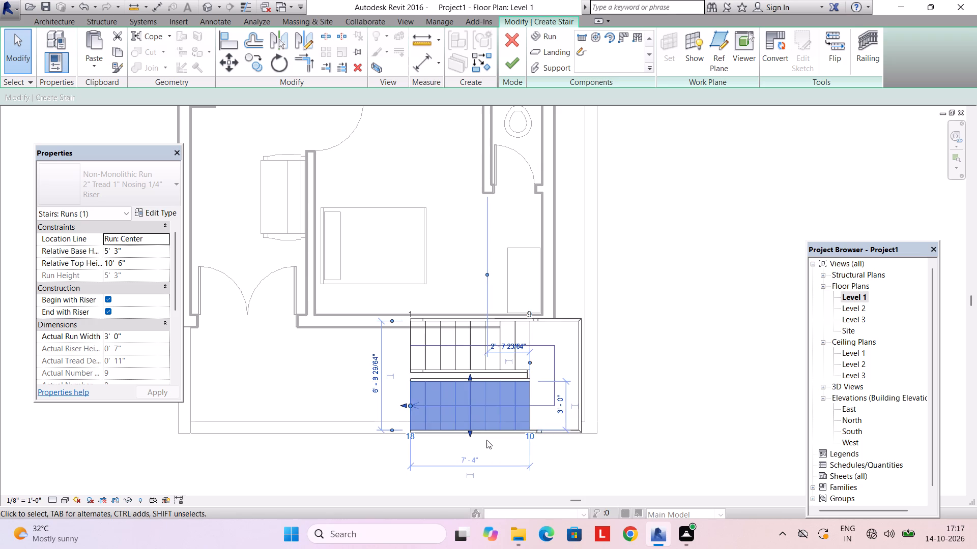
key(Up)
key(Up)
scroll(485, 407, up, 4)
key(Up)
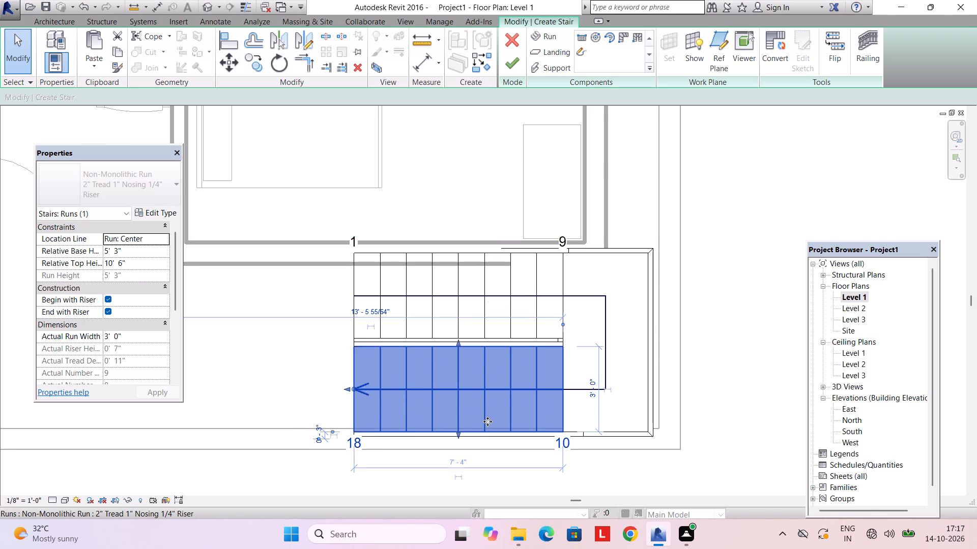
key(Up)
key(Up)
key(Up)
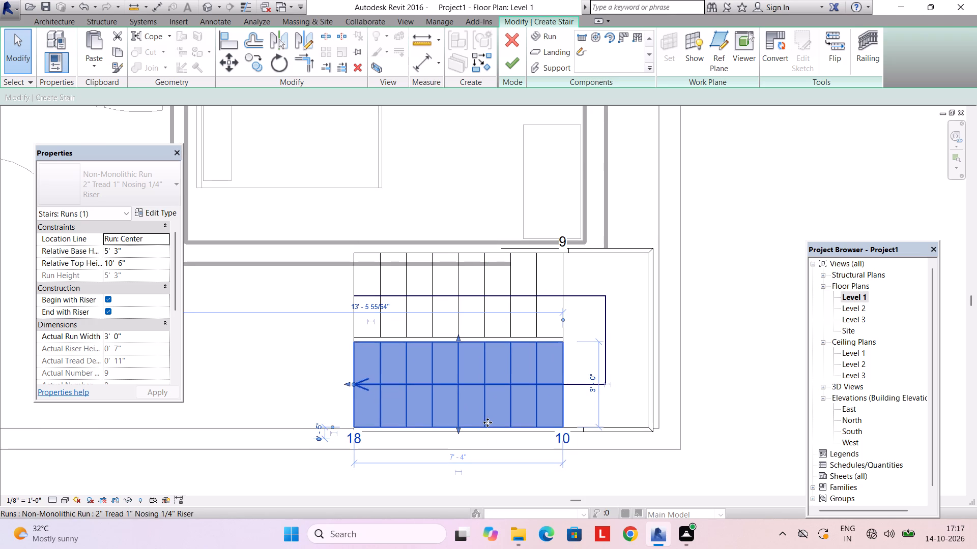
scroll(487, 421, up, 2)
middle_drag(502, 416, 586, 395)
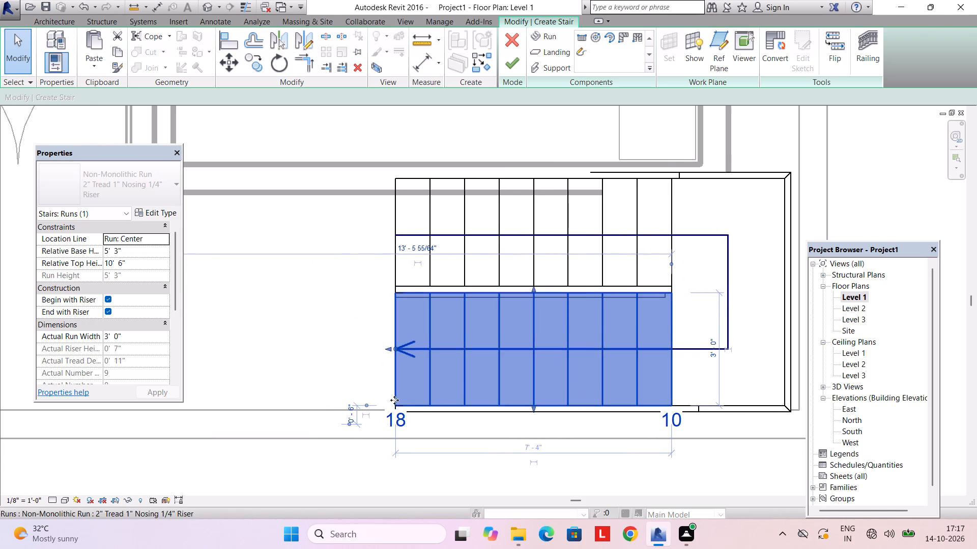
key(Escape)
key(Escape)
scroll(383, 375, down, 2)
middle_drag(399, 341, 399, 348)
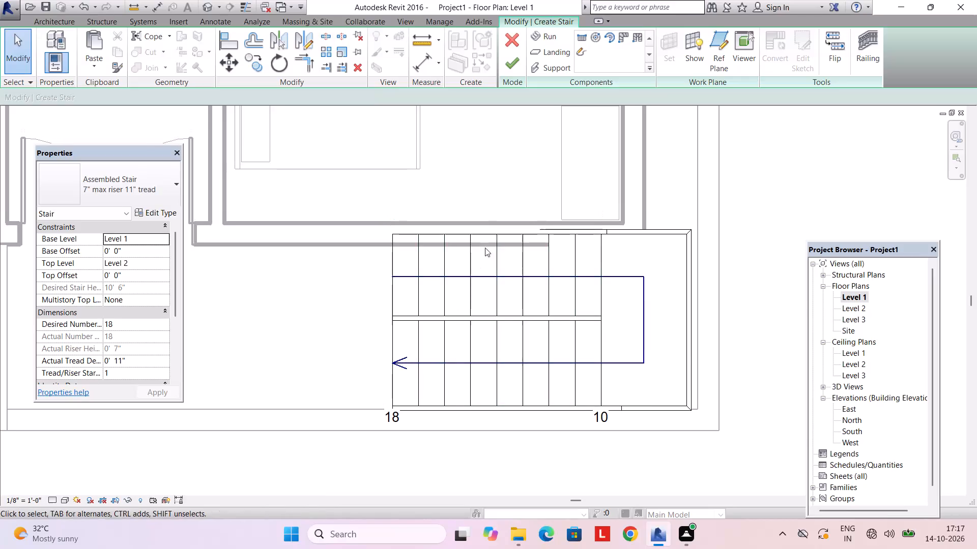
Try to set the width of the first stair run beside the house wall to 2.5'.
click(483, 235)
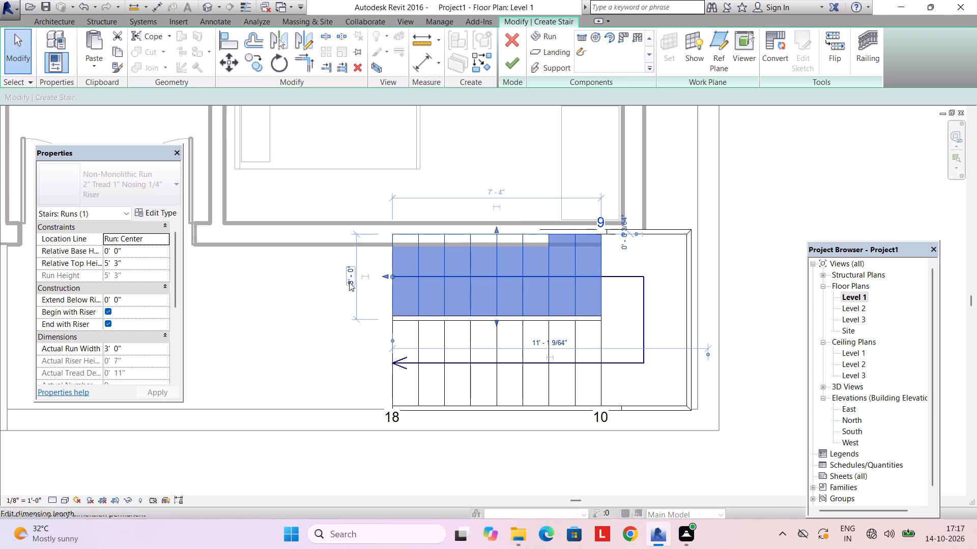
click(349, 279)
text(2.5')
key(Return)
key(Return)
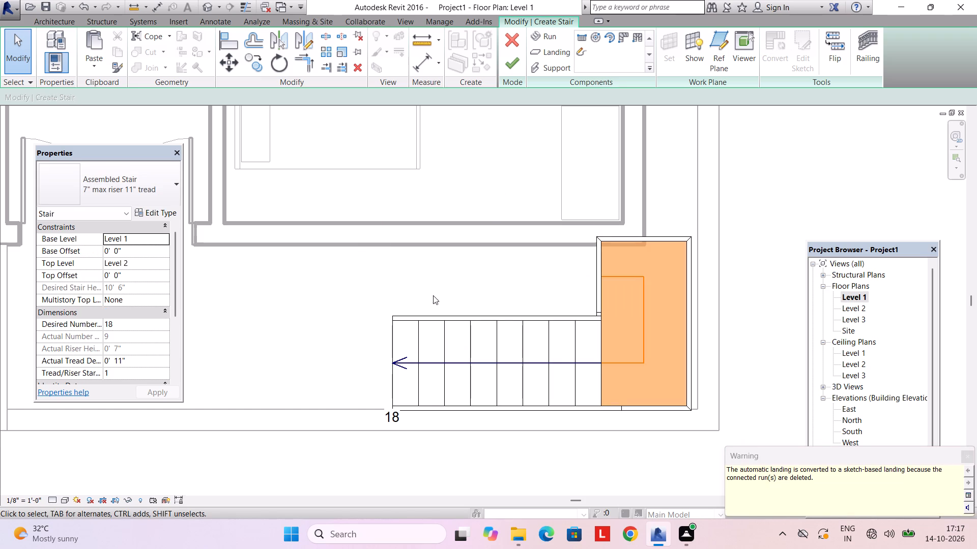
Undo the removal of the first stair run beside the house wall.
key(Escape)
key(Escape)
key(ctrl+z)
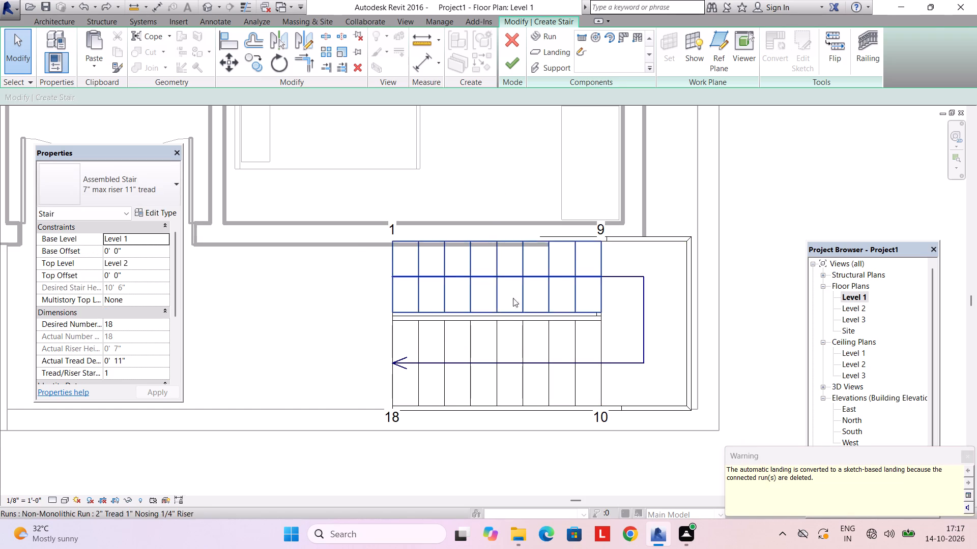
Narrow the stair run beside the house to about 2'-2 1/2" and the outer run to about 2'-8 1/2".
click(446, 241)
drag(497, 233, 497, 254)
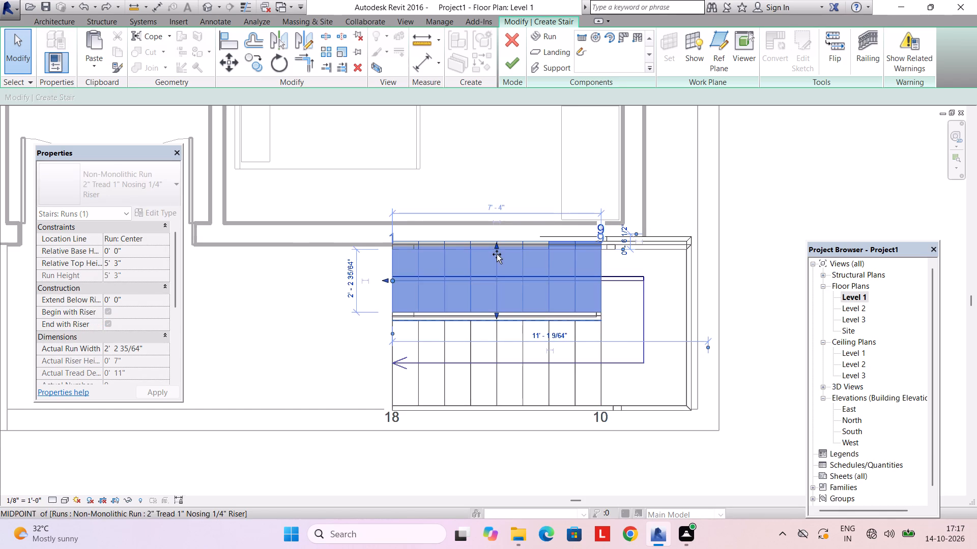
drag(497, 254, 497, 253)
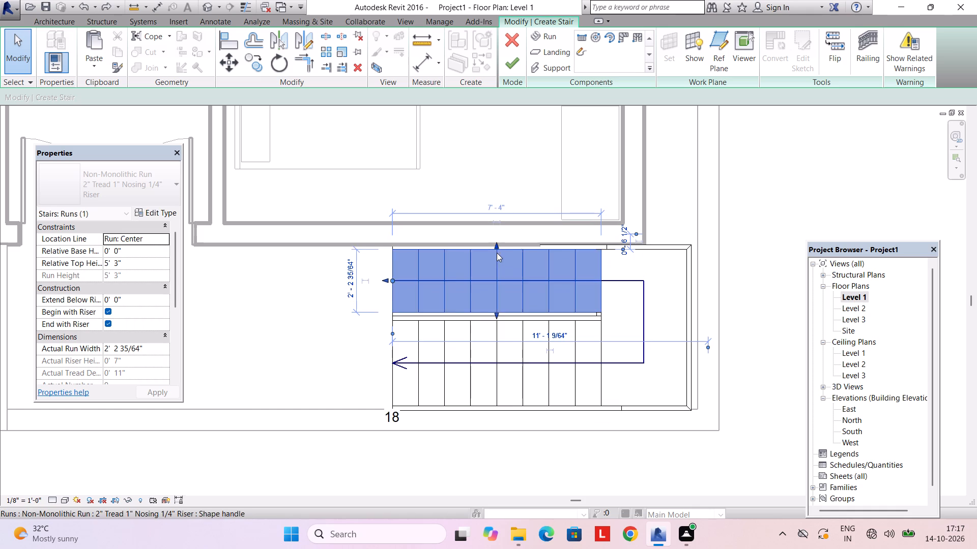
scroll(523, 281, up, 1)
click(496, 425)
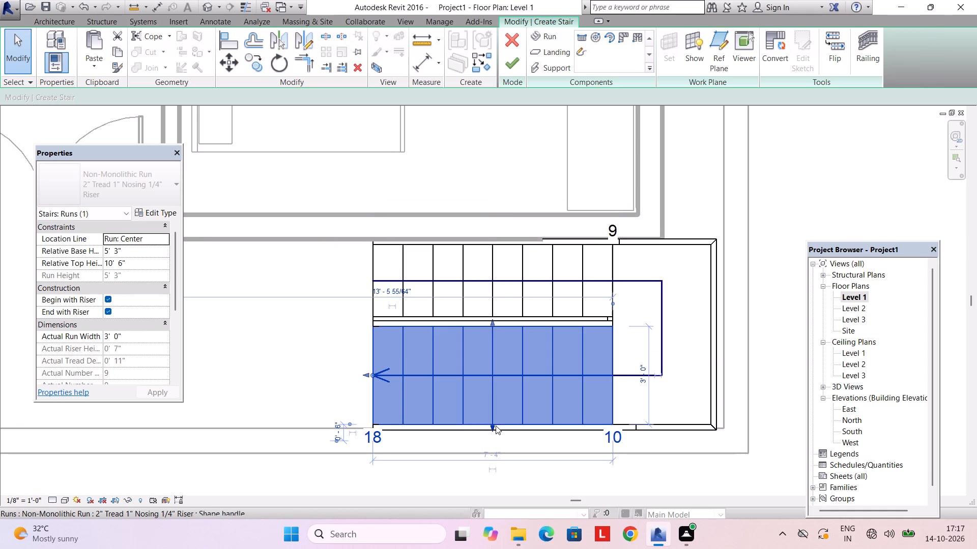
drag(492, 427, 493, 410)
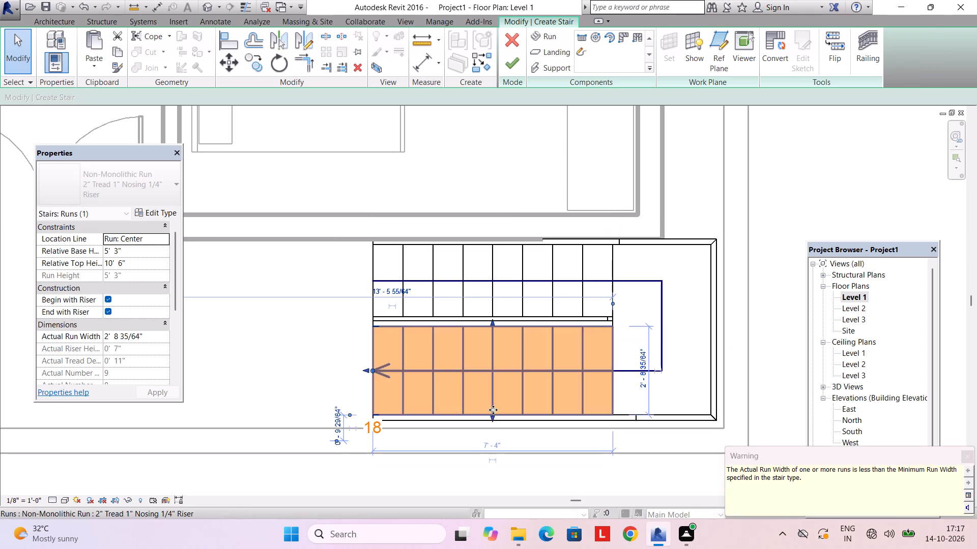
key(Escape)
Nudge the outer stair run towards the front boundary wall and shift the first run slightly off the house wall.
scroll(720, 304, up, 1)
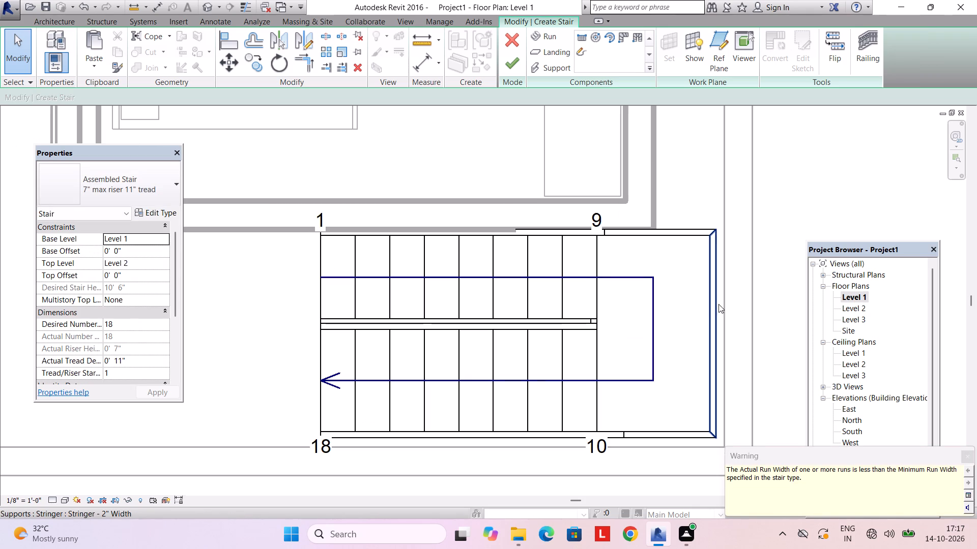
click(715, 310)
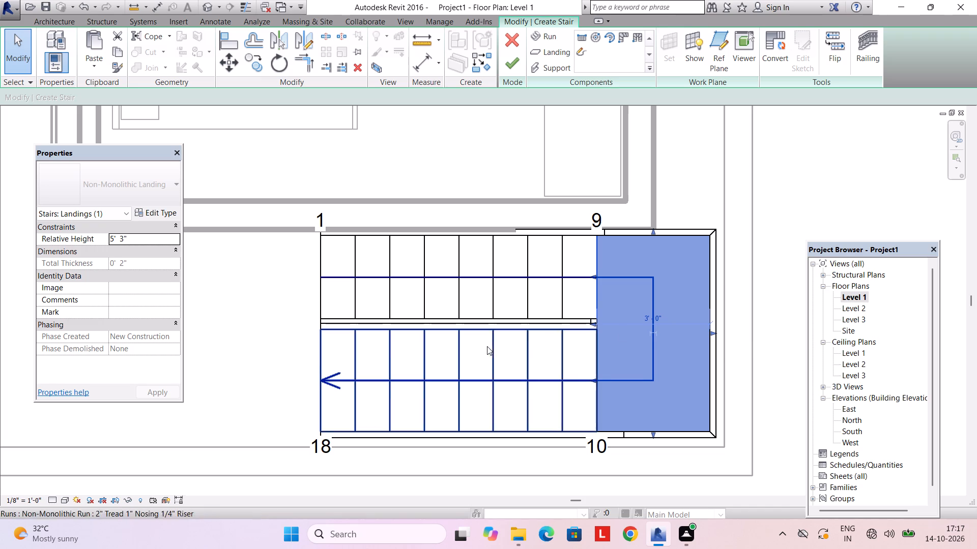
key(Escape)
click(488, 248)
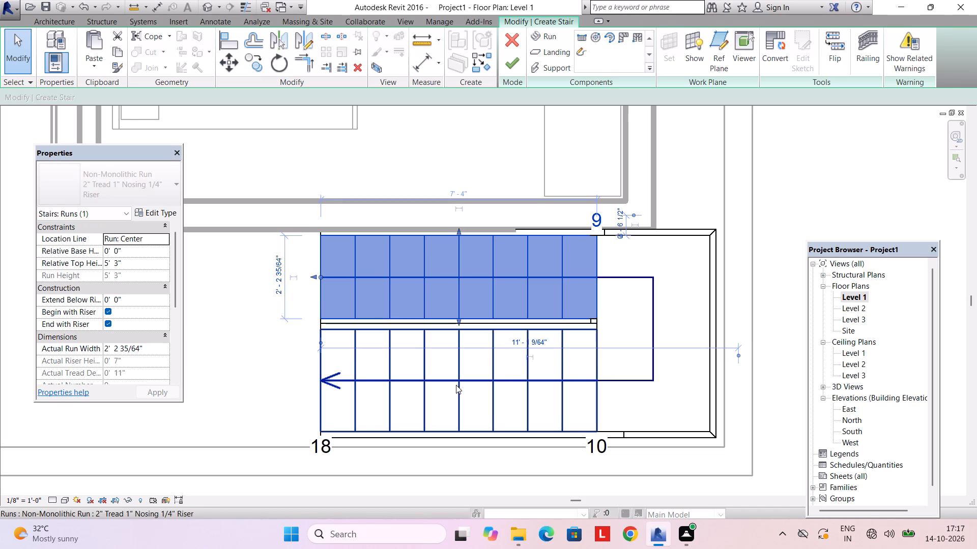
click(458, 383)
key(Down)
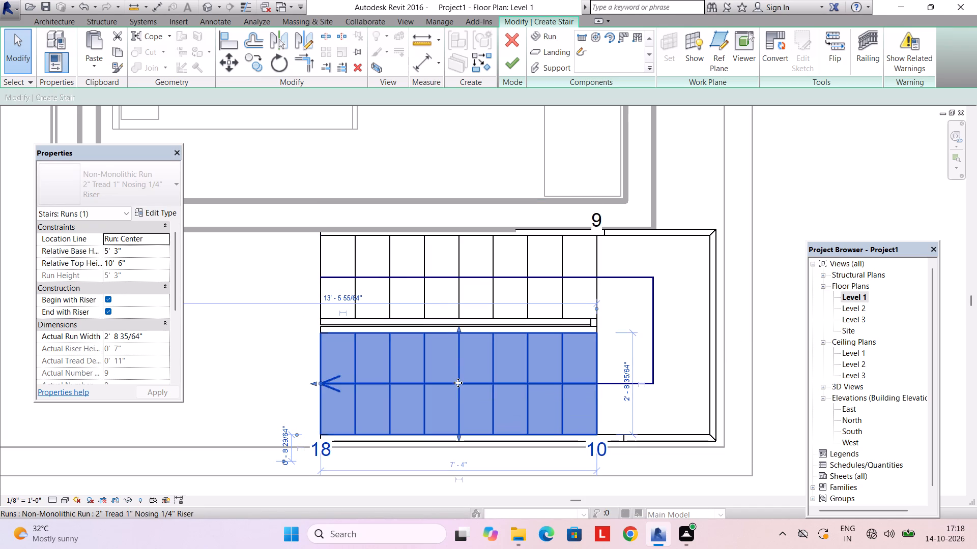
key(Down)
click(452, 307)
key(Down)
key(Down)
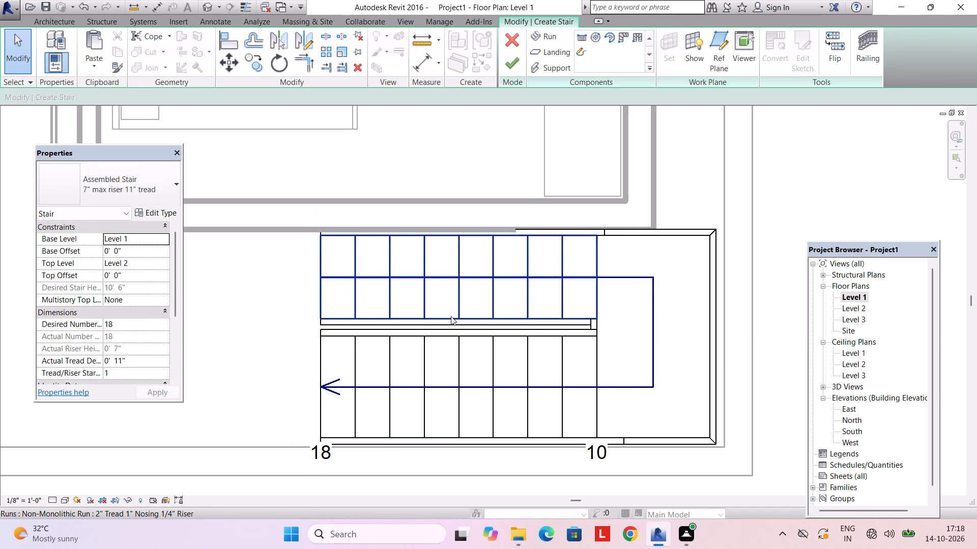
click(451, 316)
key(Down)
key(Down)
key(Up)
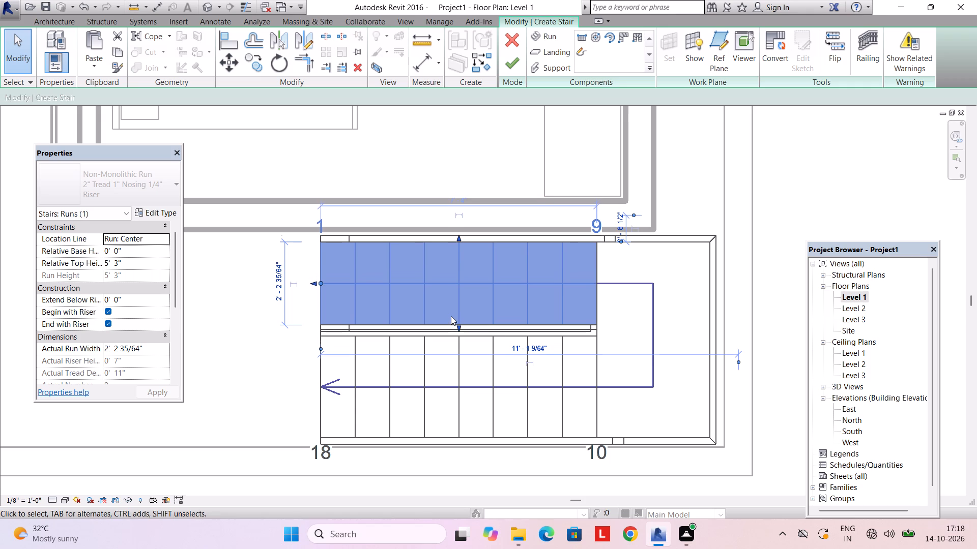
key(Escape)
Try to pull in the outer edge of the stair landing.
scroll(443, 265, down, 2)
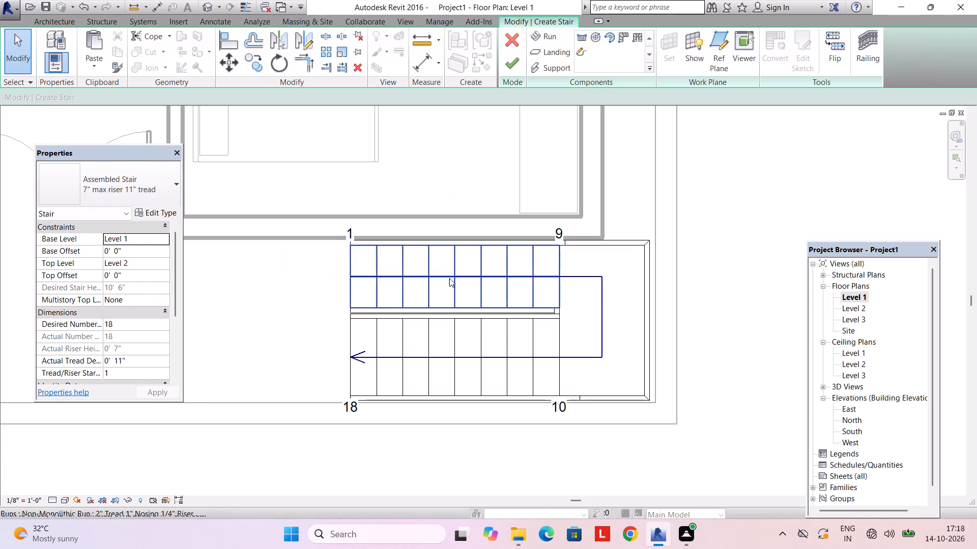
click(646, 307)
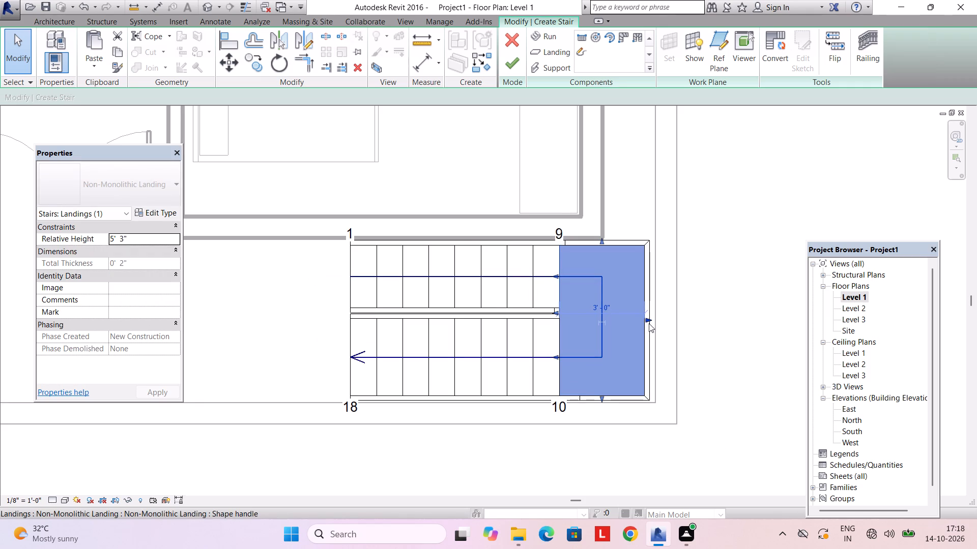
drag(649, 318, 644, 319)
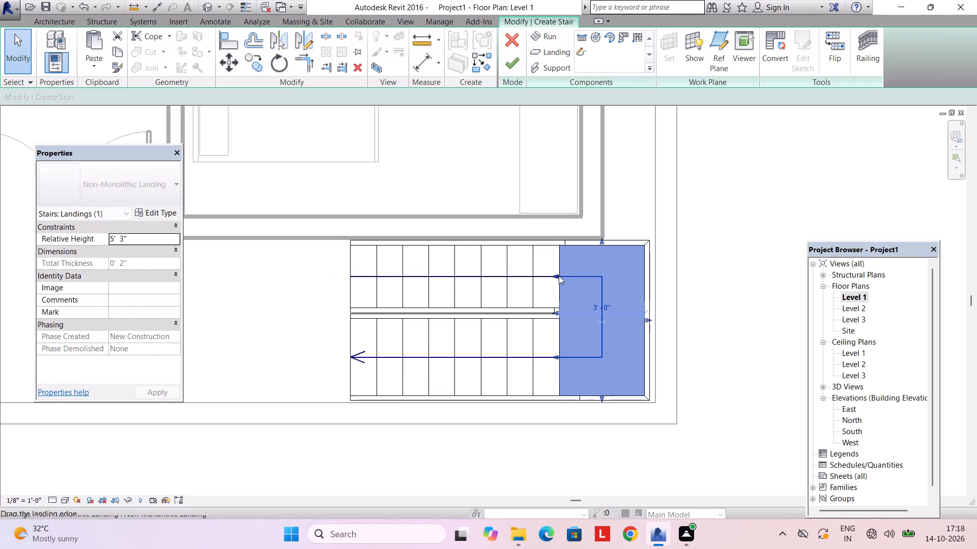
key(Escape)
Finish the front U-shaped stair and leave its edit mode.
click(513, 65)
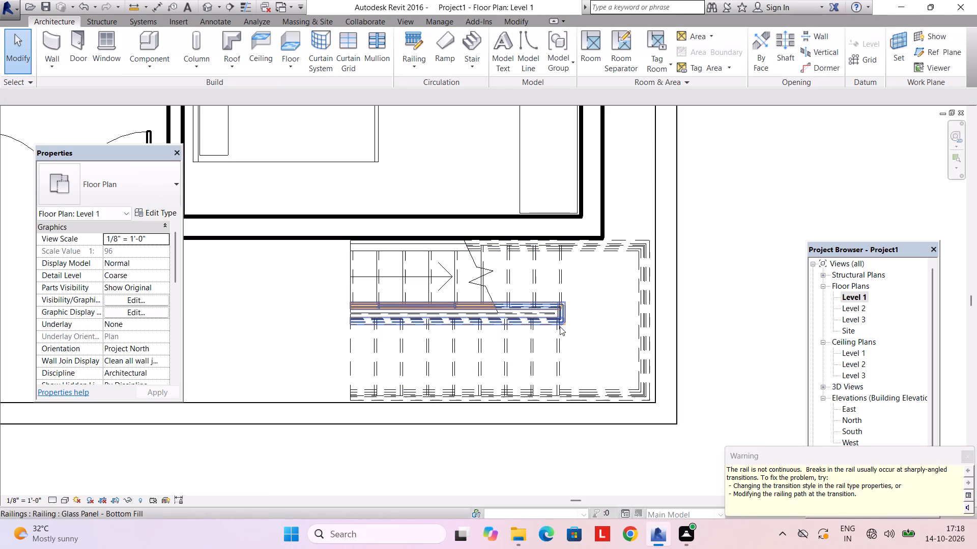
key(Escape)
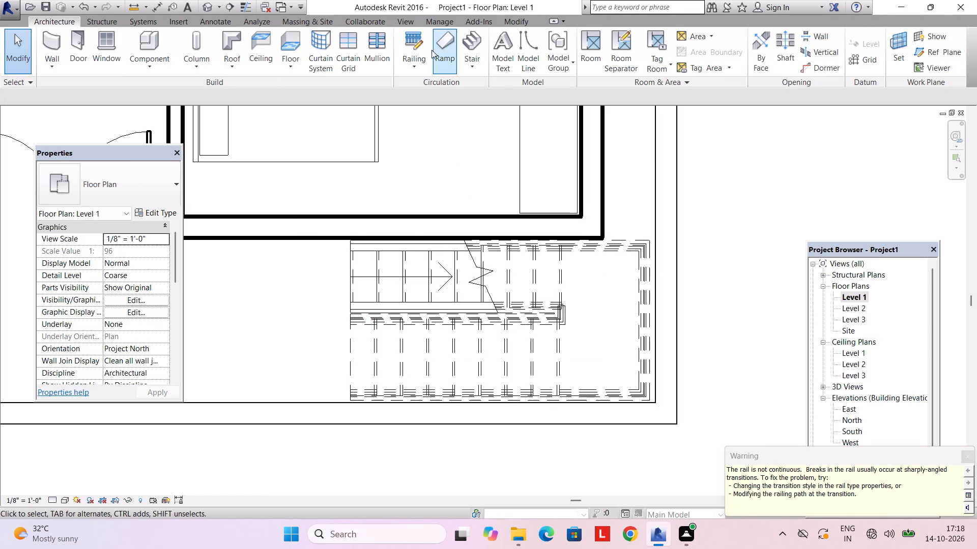
Examine the finished front stair, its railings and its connection to the Level 2 balcony from several angles in the 3D view.
click(411, 21)
click(362, 50)
scroll(452, 265, down, 2)
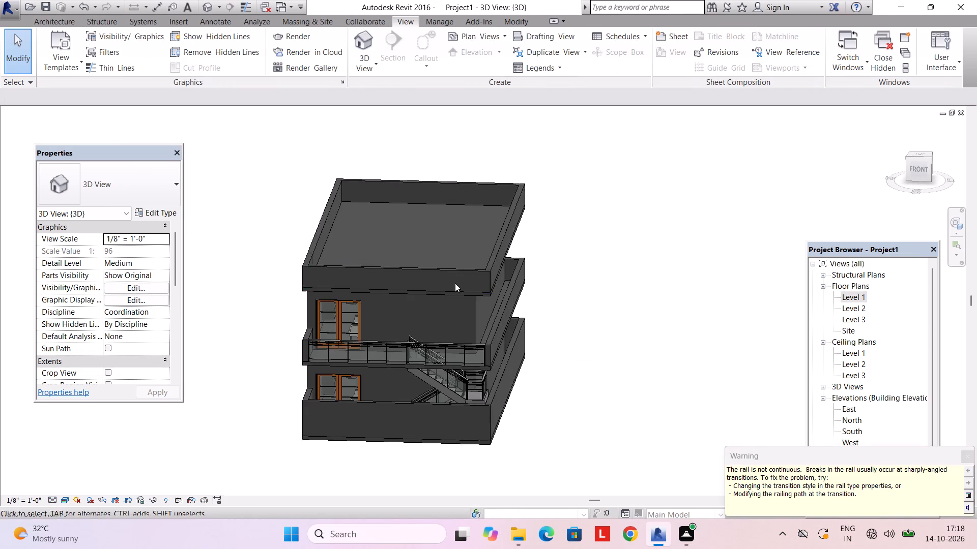
shift+middle_drag(457, 315, 566, 357)
scroll(373, 326, up, 2)
shift+middle_drag(386, 339, 462, 306)
middle_drag(256, 363, 398, 296)
shift+middle_drag(398, 320, 414, 239)
middle_drag(431, 315, 432, 293)
scroll(424, 315, up, 4)
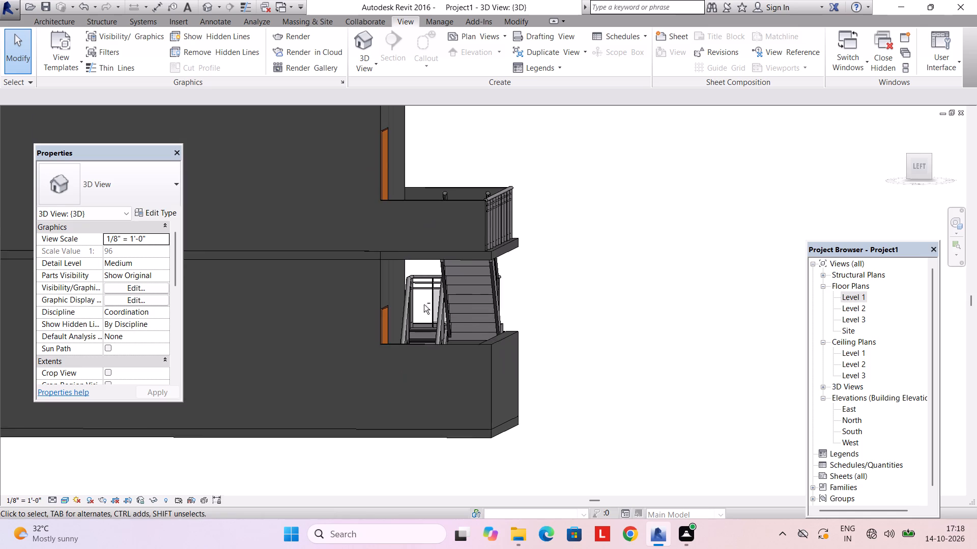
shift+middle_drag(421, 330, 404, 395)
middle_drag(466, 317, 389, 376)
middle_drag(600, 272, 472, 328)
shift+middle_drag(548, 313, 438, 353)
middle_drag(481, 346, 478, 329)
shift+middle_drag(481, 342, 486, 337)
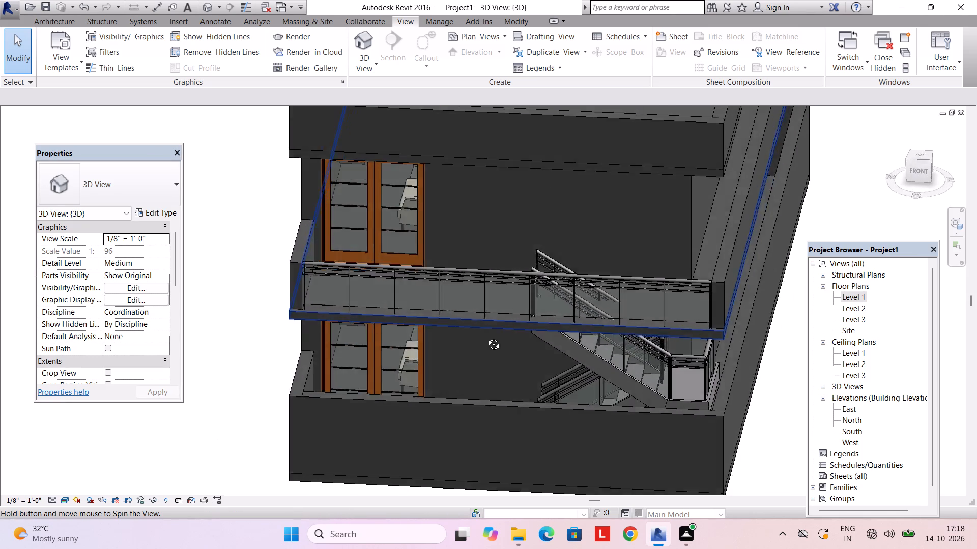
shift+middle_drag(486, 337, 494, 340)
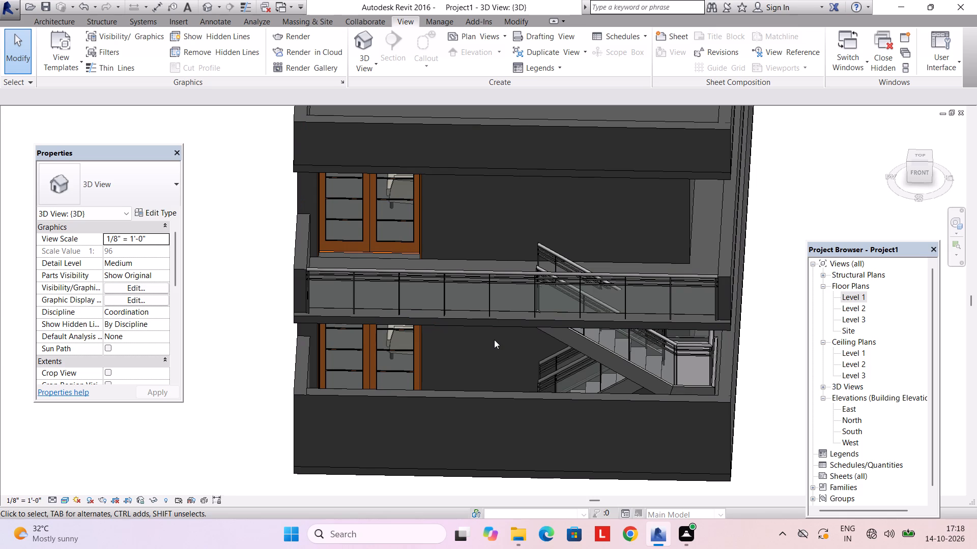
Look over the front porch area in the Level 3 and Level 2 floor plans.
double_click(855, 319)
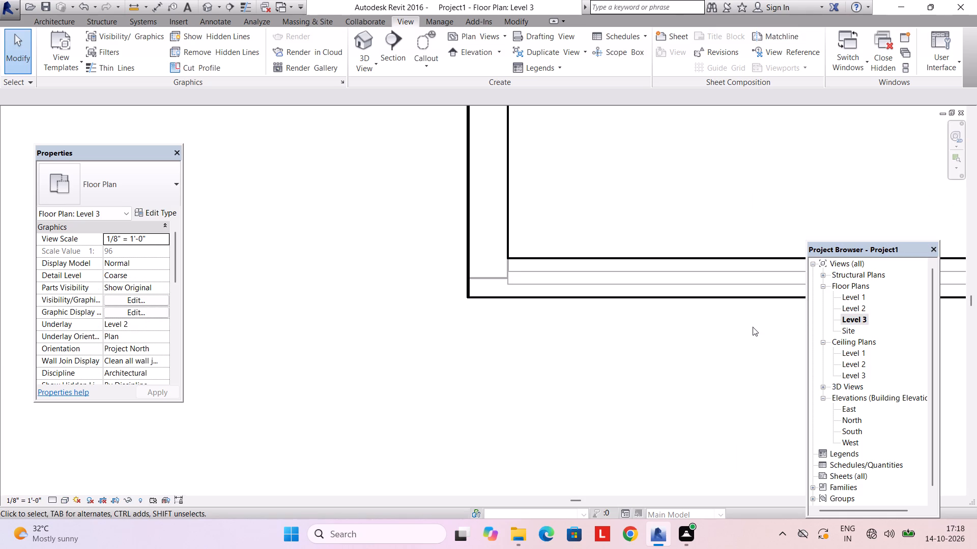
scroll(750, 325, down, 2)
middle_drag(750, 326, 679, 345)
scroll(679, 345, up, 1)
double_click(855, 310)
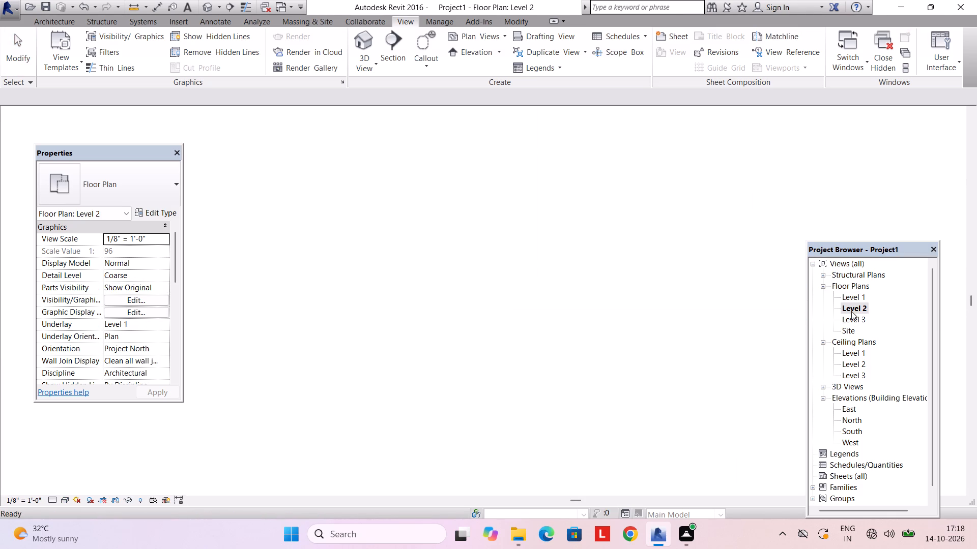
scroll(712, 354, down, 1)
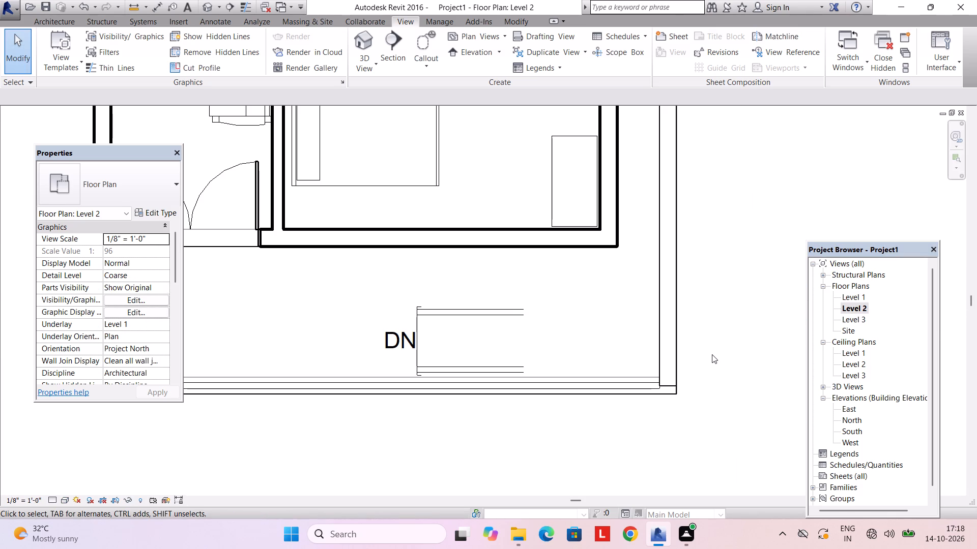
In the Level 1 floor plan, set the front stair's top level to Level 3.
double_click(860, 296)
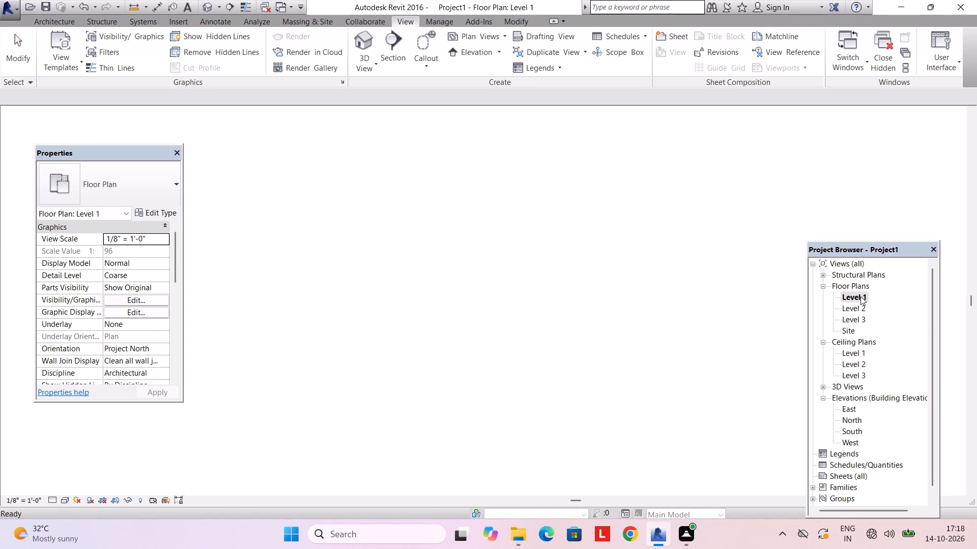
click(525, 314)
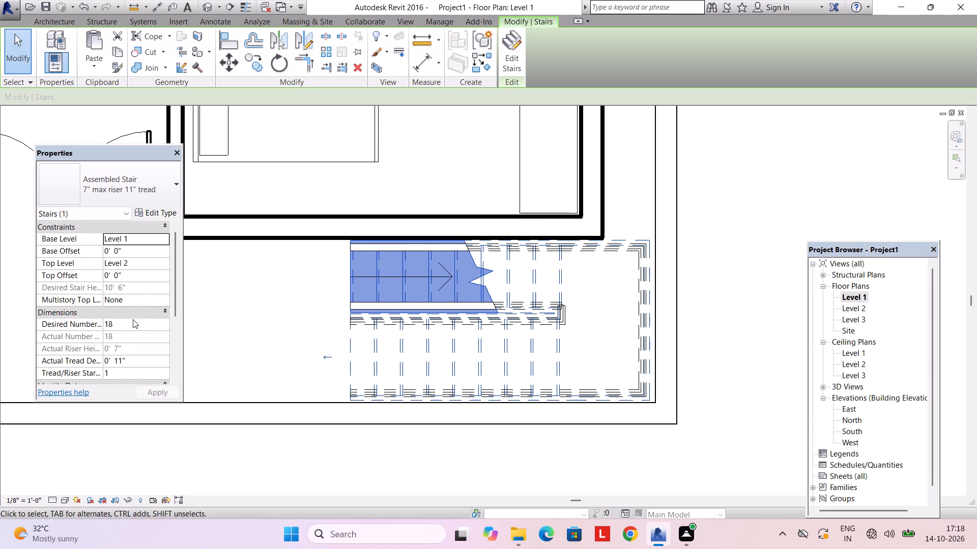
scroll(133, 319, down, 1)
scroll(133, 319, up, 2)
click(135, 263)
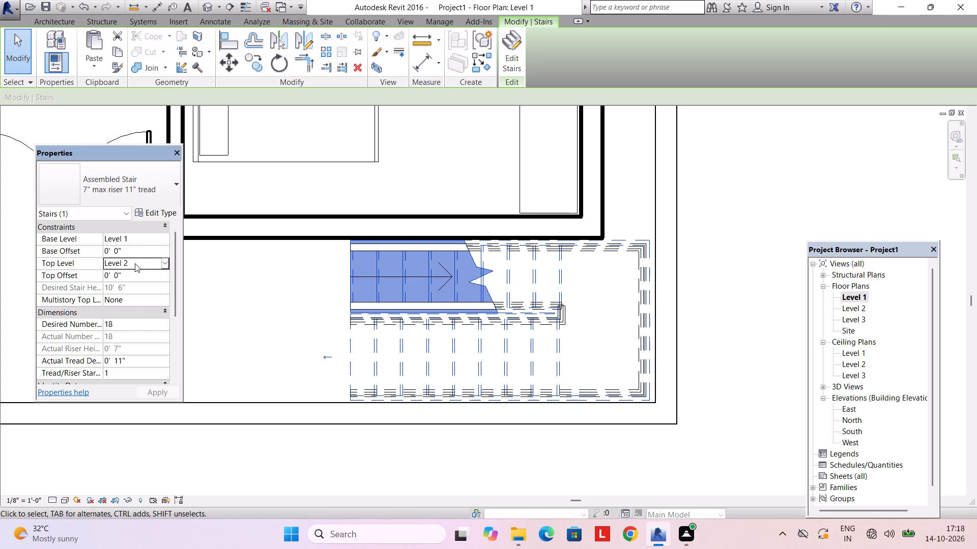
click(162, 262)
click(141, 304)
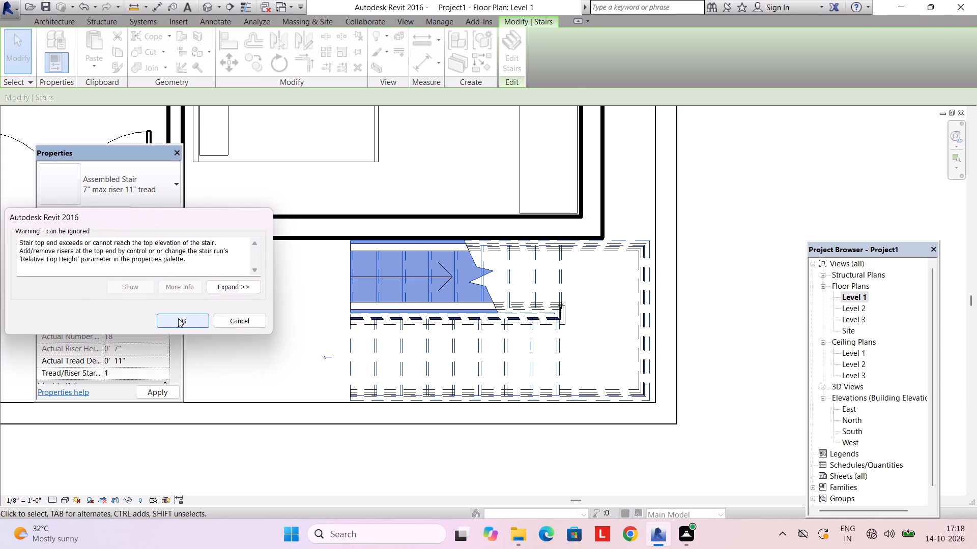
click(178, 318)
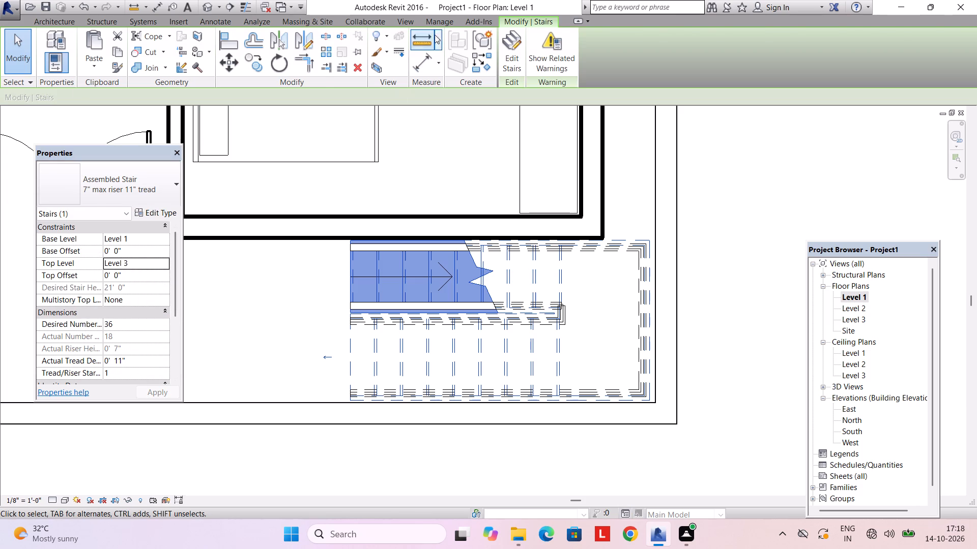
key(Escape)
Examine the front stair and the upper storey in the 3D view to check how far the stair rises.
click(410, 23)
click(355, 56)
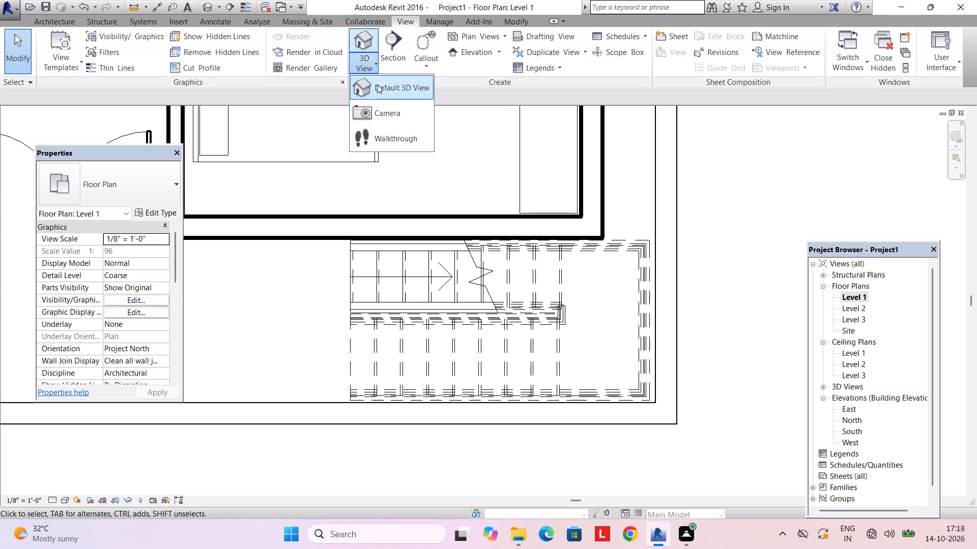
click(378, 85)
scroll(407, 225, down, 4)
middle_drag(418, 249, 440, 190)
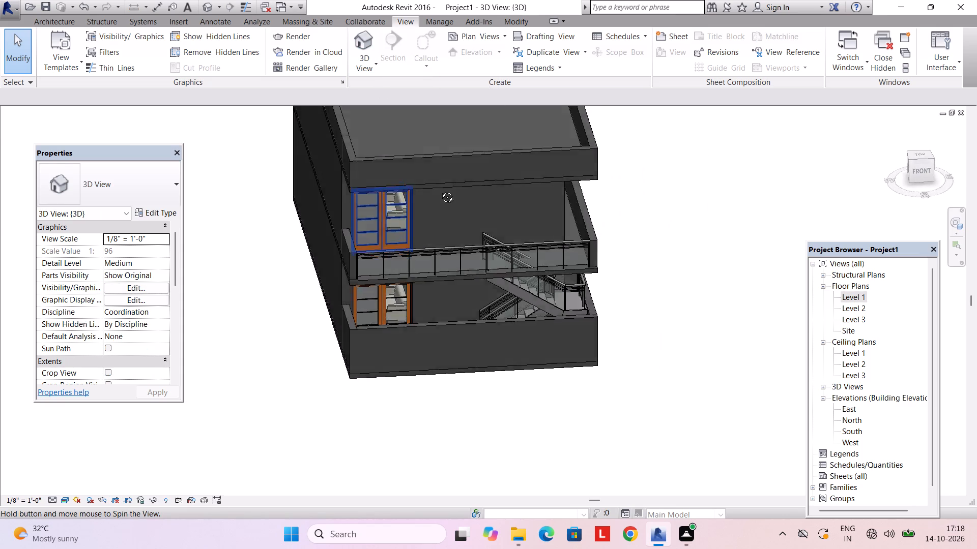
middle_drag(440, 190, 437, 128)
middle_drag(471, 228, 467, 212)
click(520, 295)
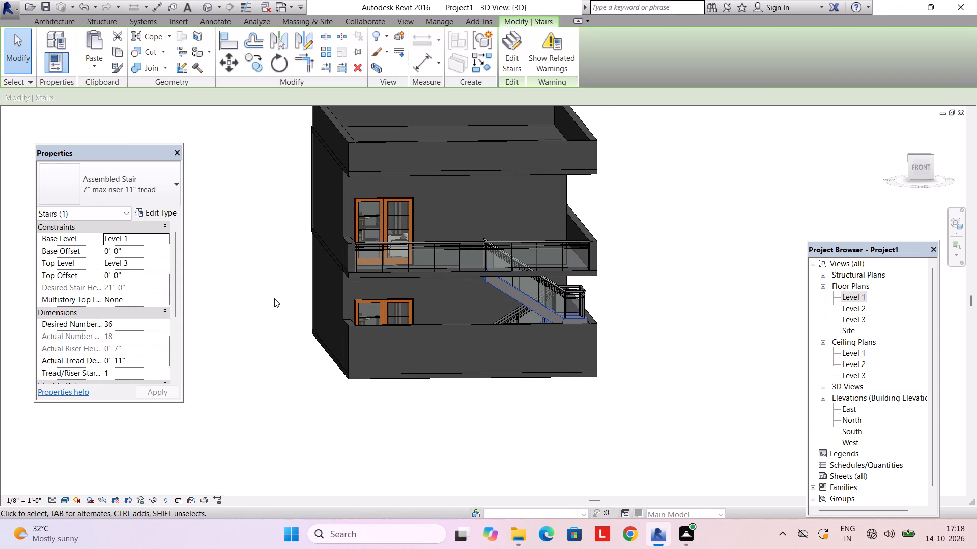
key(Escape)
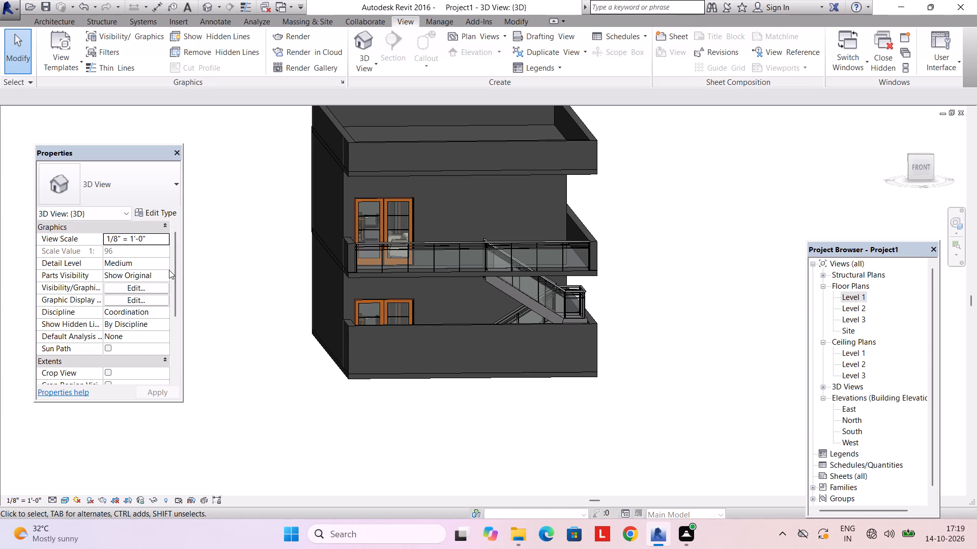
shift+middle_drag(525, 310, 504, 233)
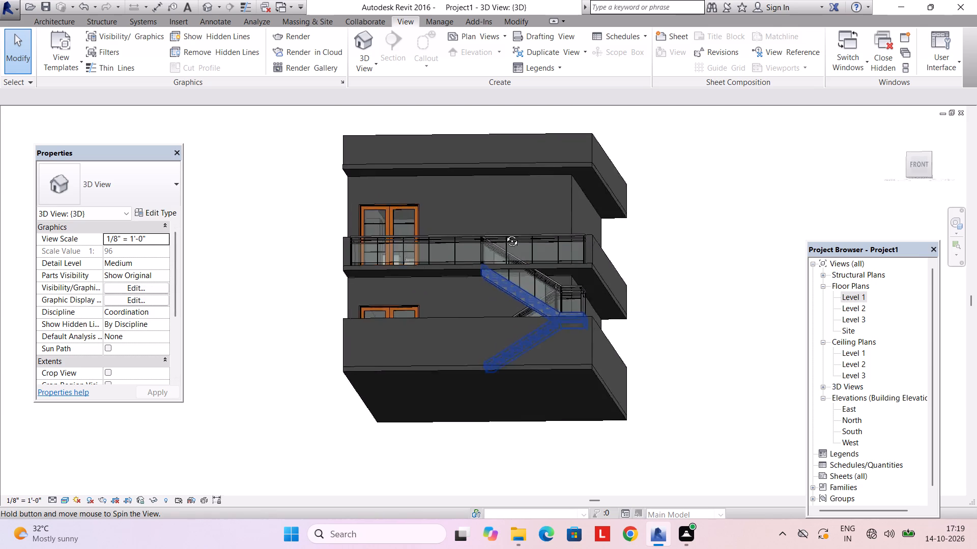
shift+middle_drag(504, 233, 586, 455)
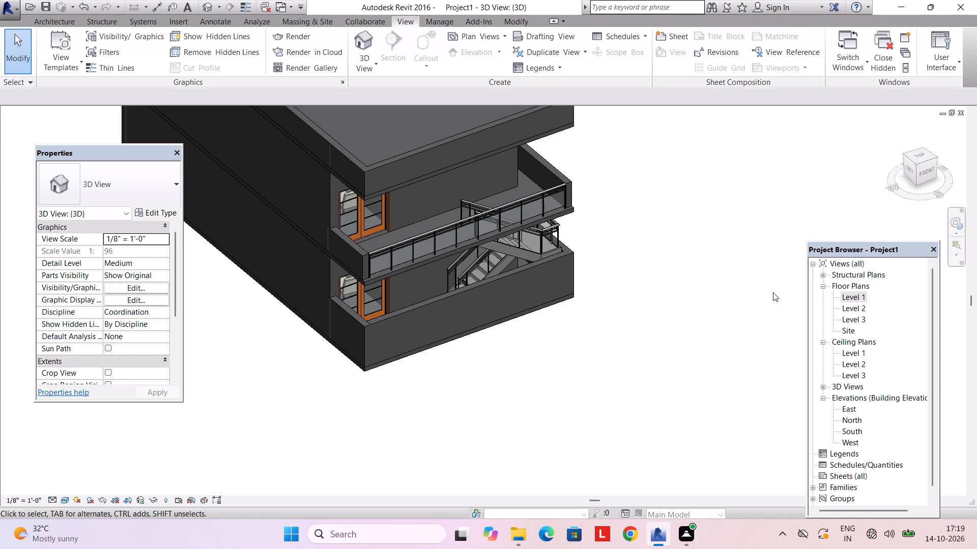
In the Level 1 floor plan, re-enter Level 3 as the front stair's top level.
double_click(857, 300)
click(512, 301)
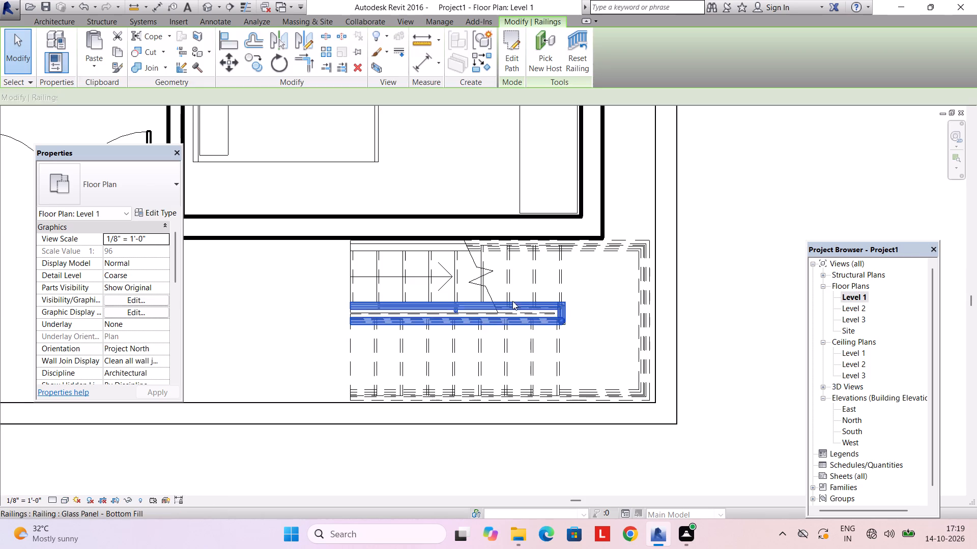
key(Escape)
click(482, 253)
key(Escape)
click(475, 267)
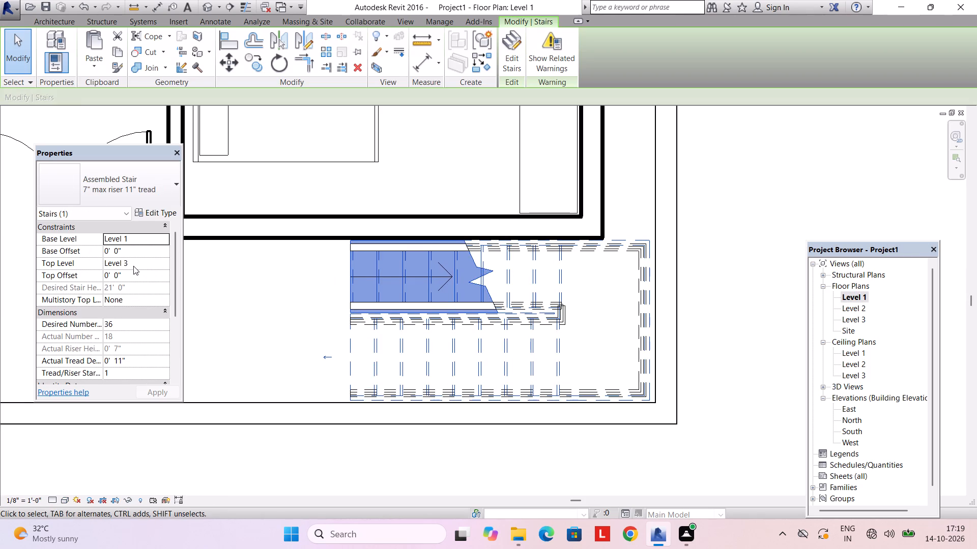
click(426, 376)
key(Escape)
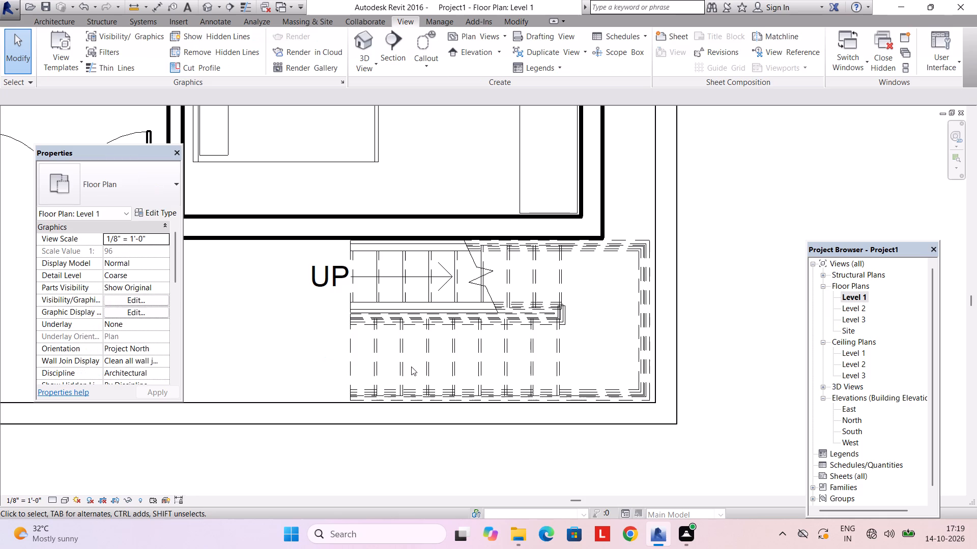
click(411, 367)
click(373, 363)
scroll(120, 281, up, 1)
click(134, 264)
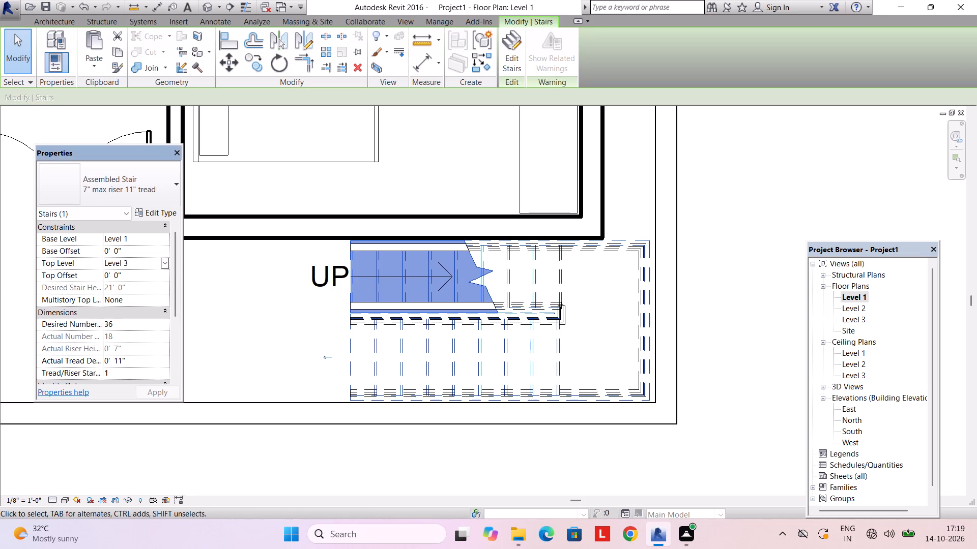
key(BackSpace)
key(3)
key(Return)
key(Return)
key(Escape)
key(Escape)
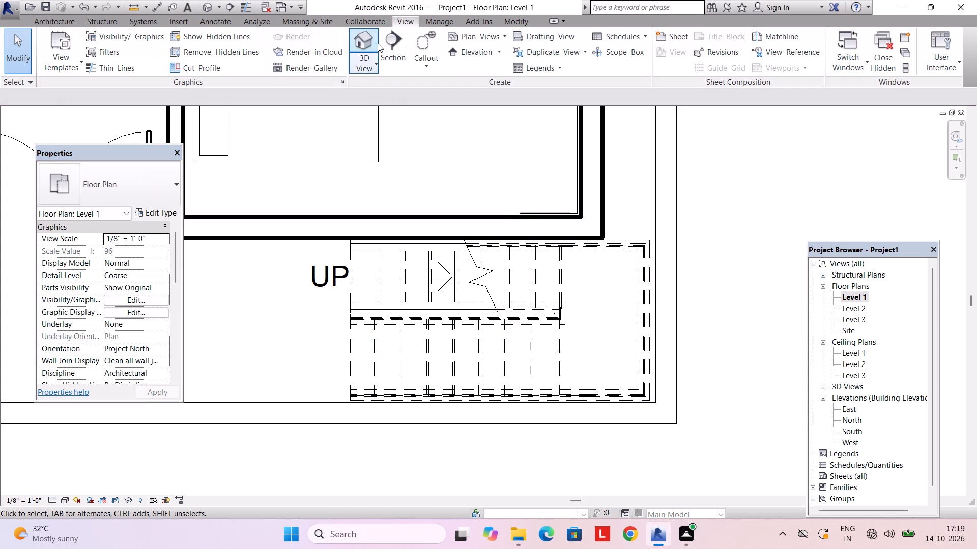
Examine the front stair in the 3D view and review its level constraints and riser properties.
click(361, 66)
click(366, 88)
scroll(457, 284, down, 2)
shift+middle_drag(457, 284, 488, 323)
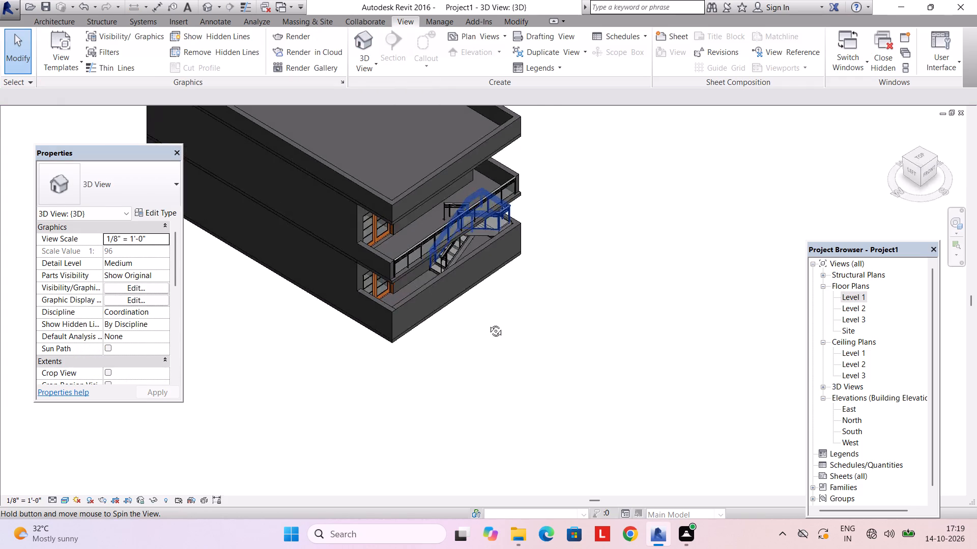
shift+middle_drag(488, 323, 429, 225)
shift+middle_drag(440, 231, 423, 219)
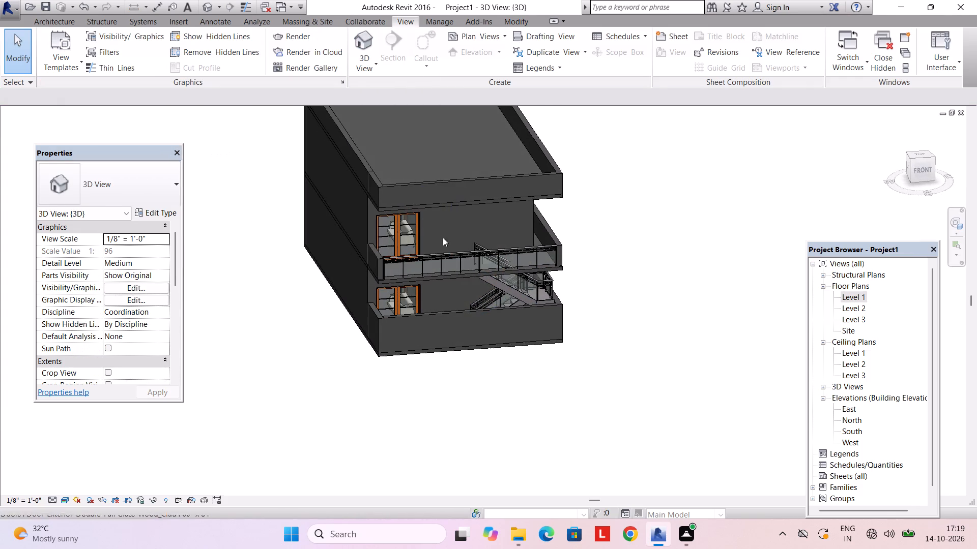
shift+middle_drag(503, 269, 534, 373)
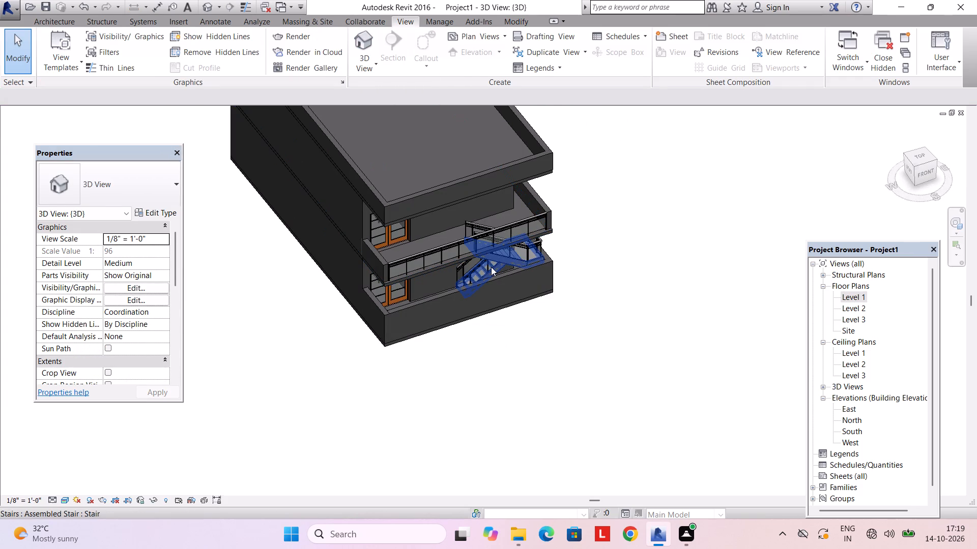
click(491, 266)
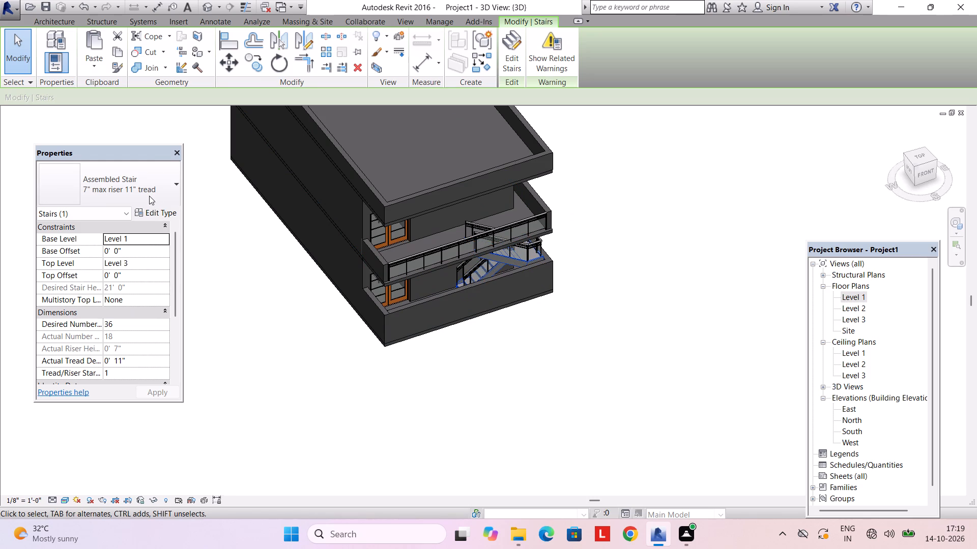
click(149, 191)
click(148, 191)
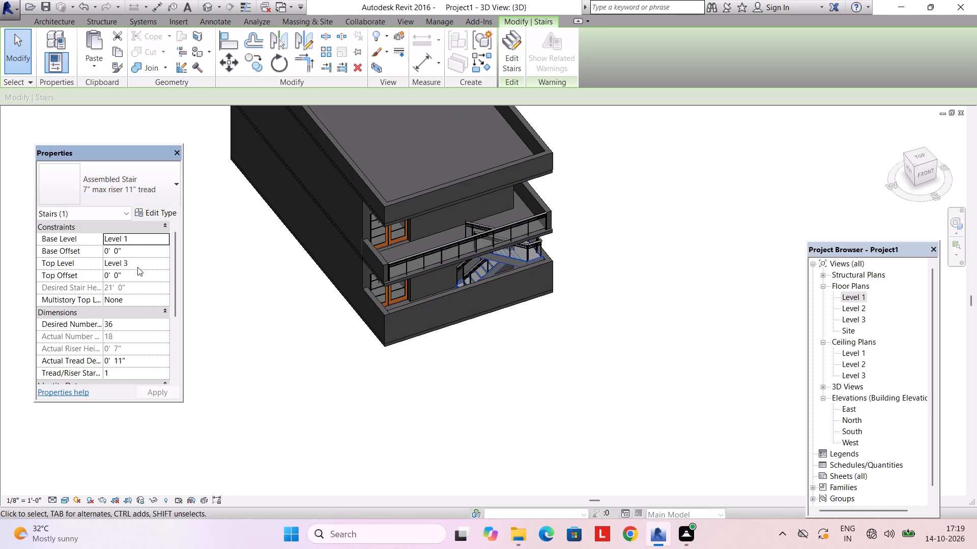
scroll(143, 344, down, 2)
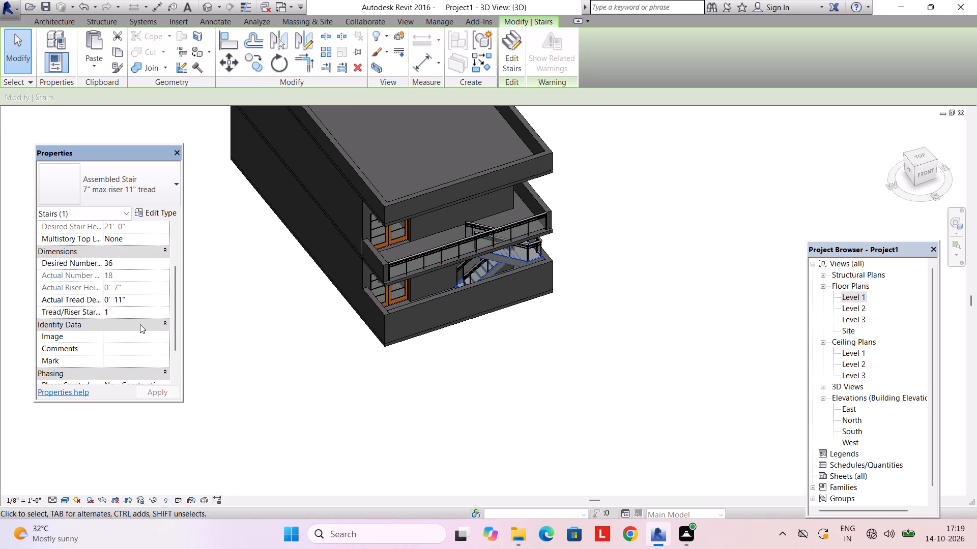
scroll(140, 324, down, 2)
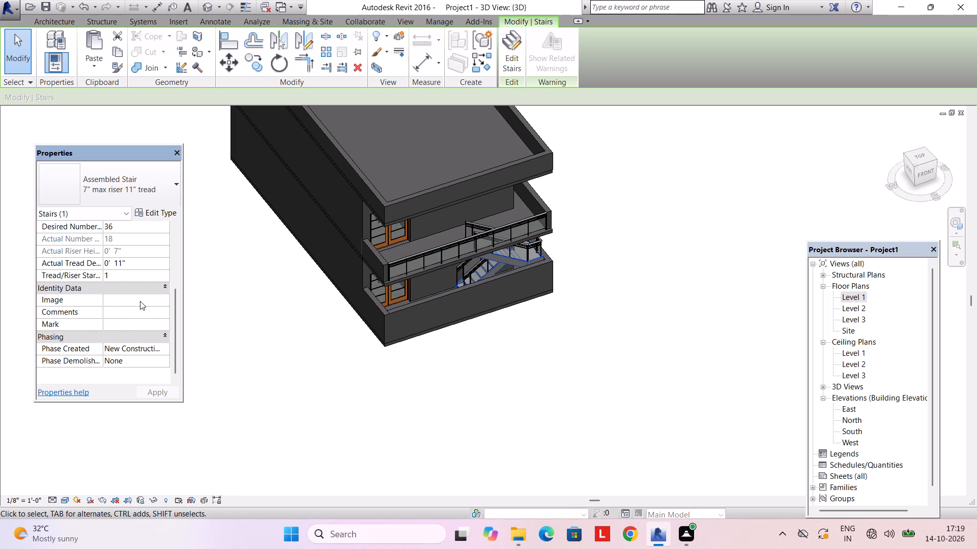
scroll(140, 301, down, 3)
scroll(138, 313, up, 12)
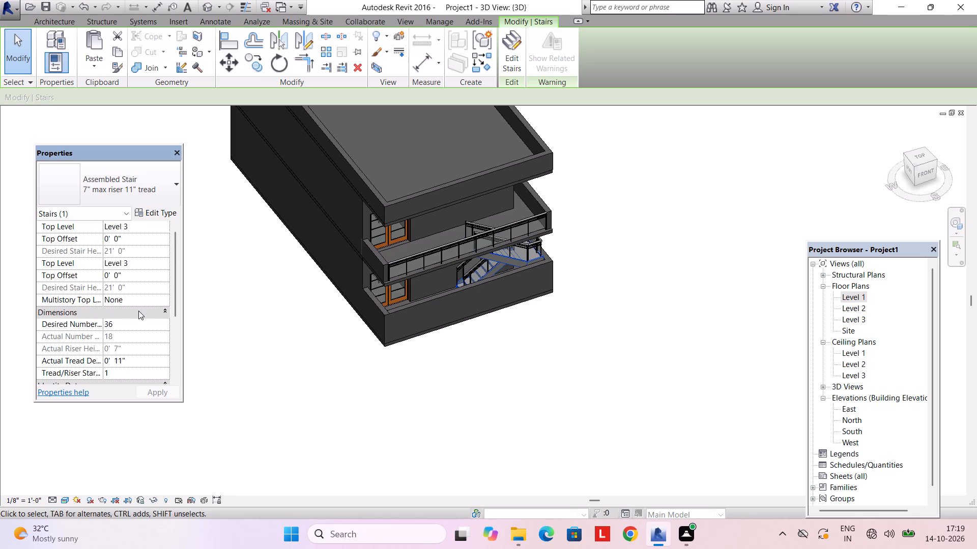
key(Escape)
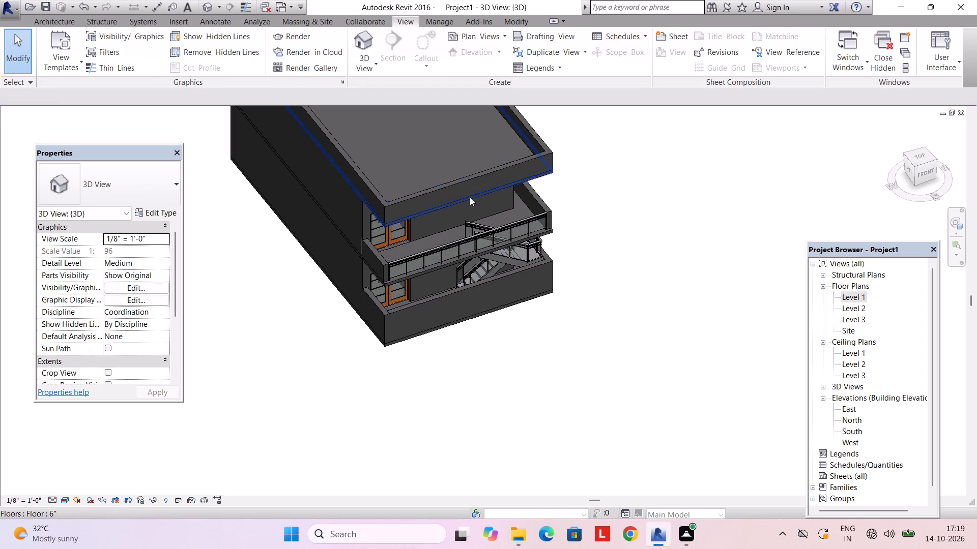
Inspect the roof and balcony side in the 3D view, and the front stair area in the Level 3 and Level 1 floor plans.
shift+middle_drag(505, 246, 487, 221)
scroll(487, 222, up, 2)
shift+middle_drag(486, 226, 562, 292)
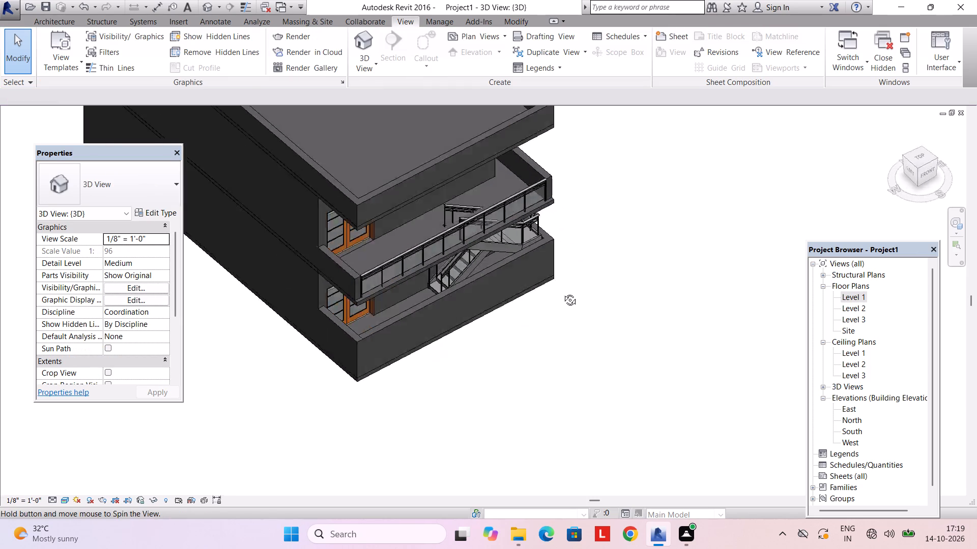
shift+middle_drag(562, 292, 611, 321)
middle_drag(469, 249, 502, 457)
double_click(861, 321)
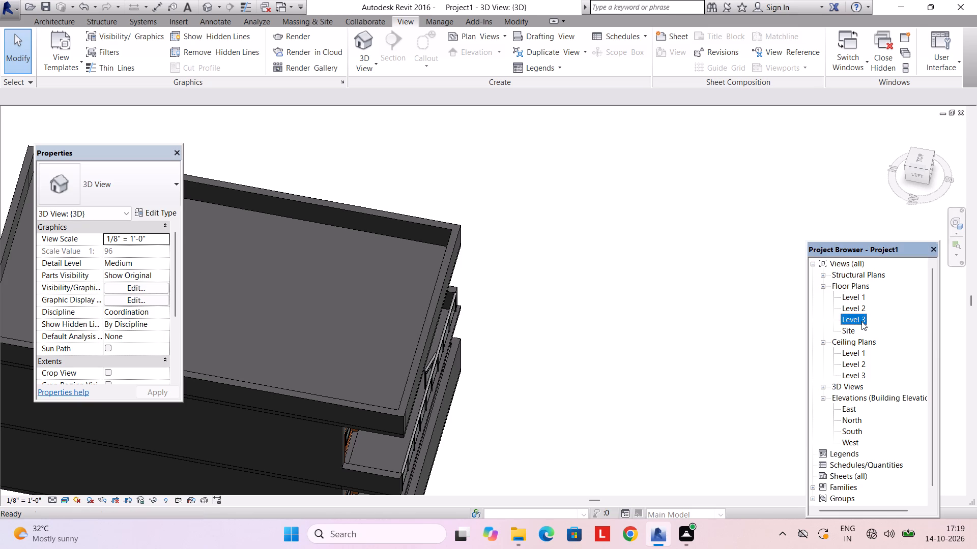
middle_drag(564, 332, 211, 388)
scroll(353, 345, down, 6)
middle_drag(429, 349, 367, 359)
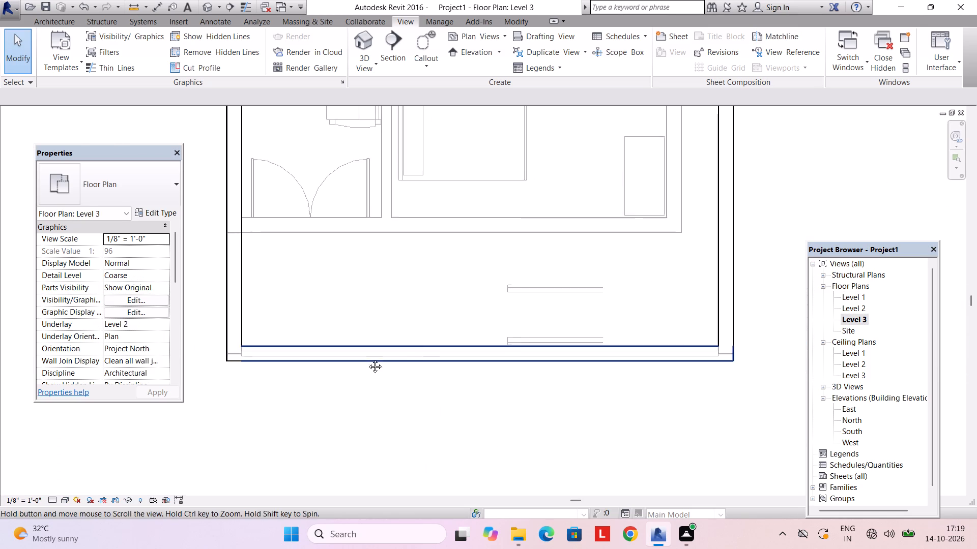
middle_drag(367, 359, 302, 366)
click(441, 305)
scroll(469, 319, up, 2)
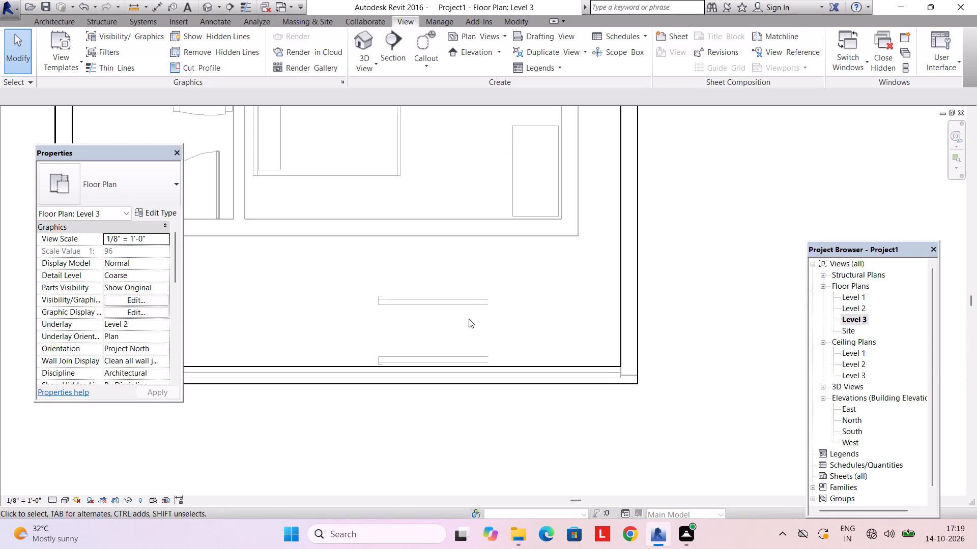
scroll(469, 319, down, 1)
double_click(848, 296)
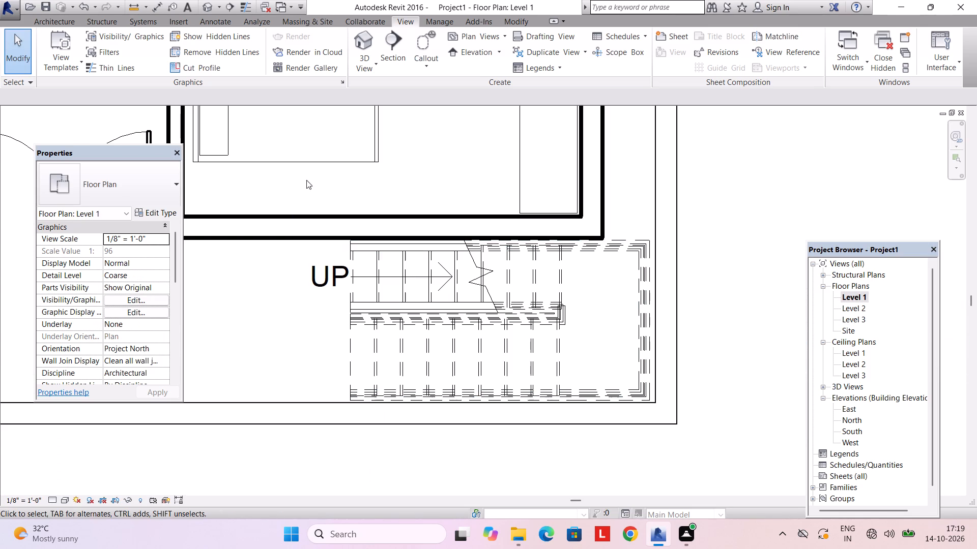
Examine the house front in the 3D view, checking the stair and balcony from the front, below and left side.
click(362, 47)
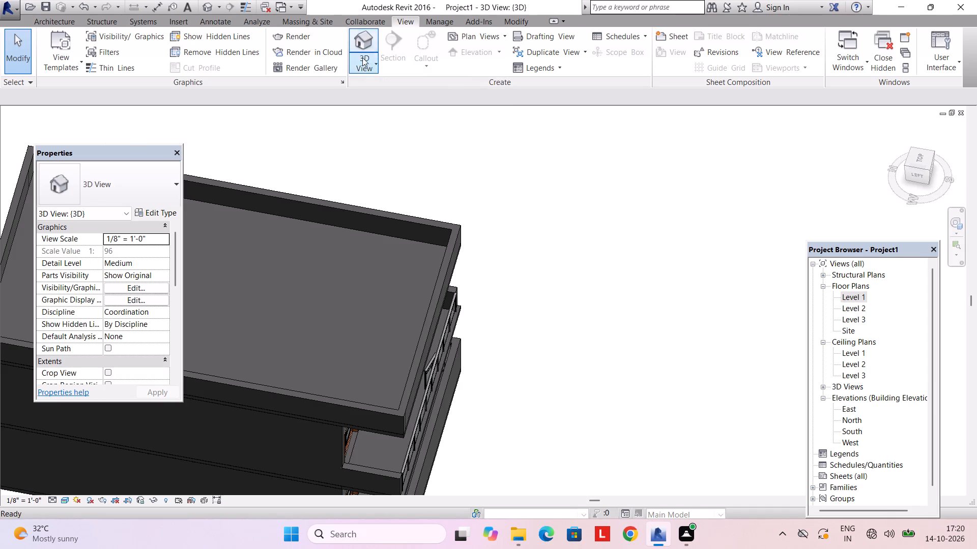
scroll(409, 294, down, 2)
shift+middle_drag(412, 298, 296, 195)
shift+middle_drag(399, 403, 340, 275)
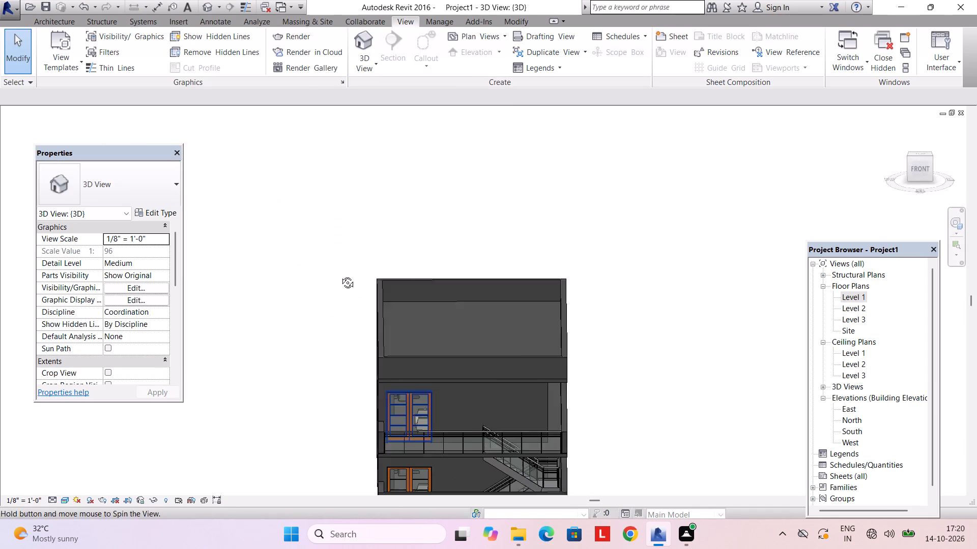
shift+middle_drag(340, 275, 339, 273)
scroll(498, 415, up, 1)
middle_drag(501, 409, 436, 285)
shift+middle_drag(436, 351, 435, 283)
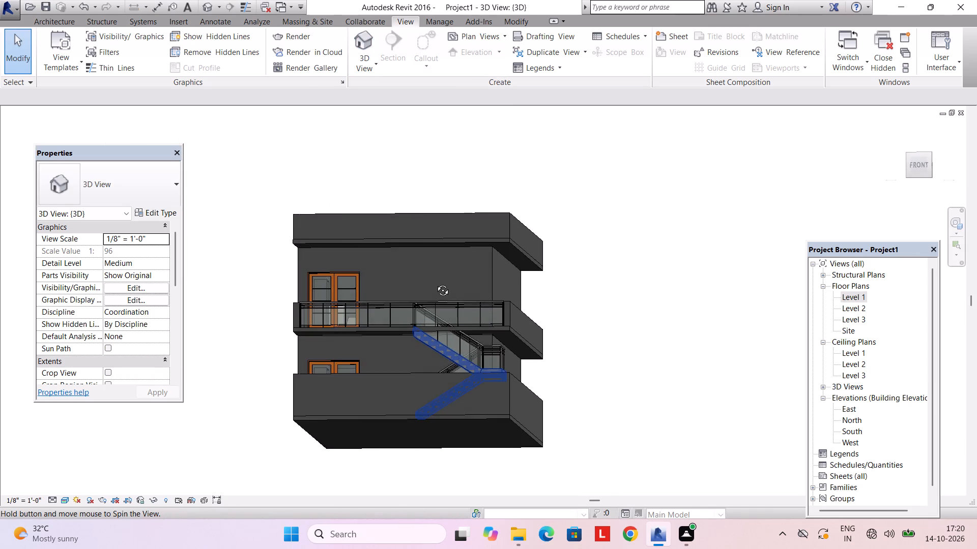
shift+middle_drag(435, 283, 553, 289)
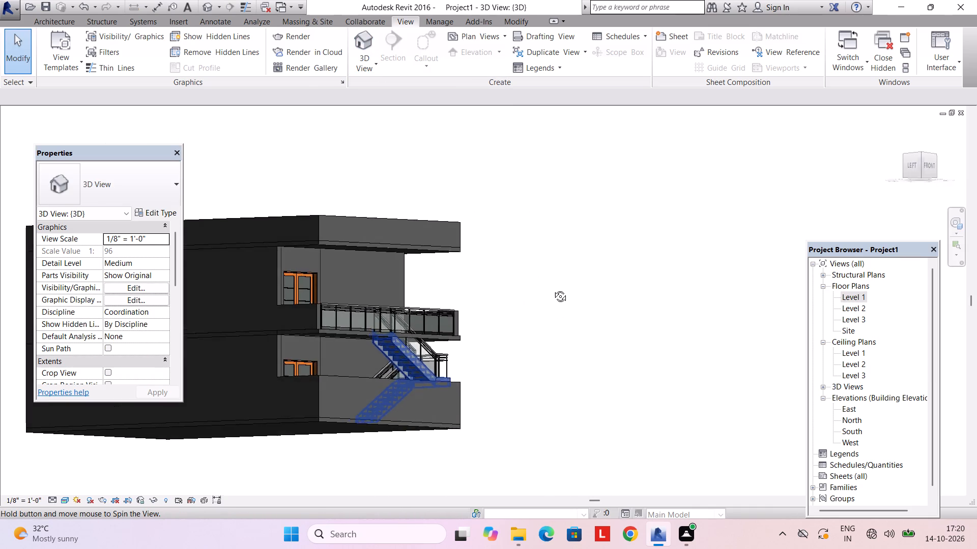
shift+middle_drag(553, 289, 441, 335)
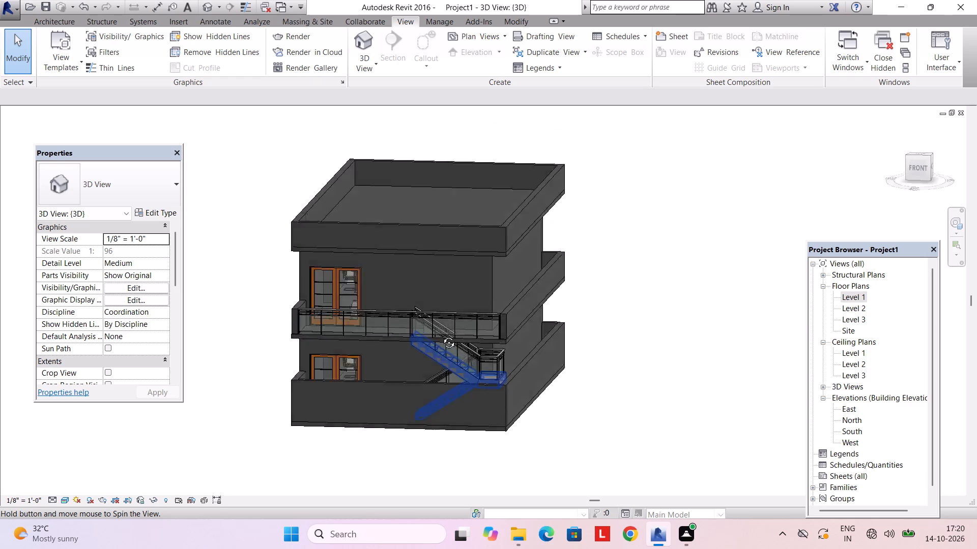
shift+middle_drag(441, 335, 442, 336)
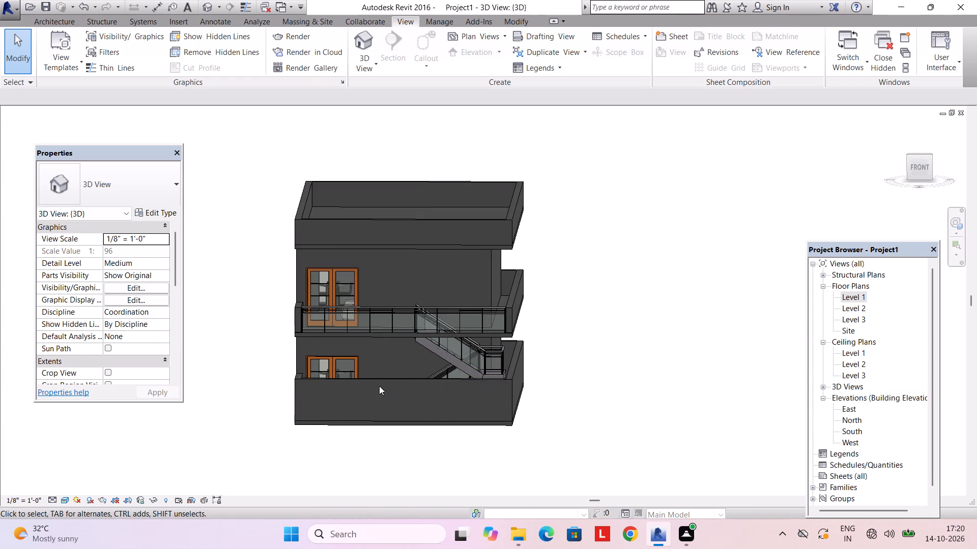
For all 9" basic walls, create a new material named EXT WALL for their structure layer.
click(379, 379)
text(SA)
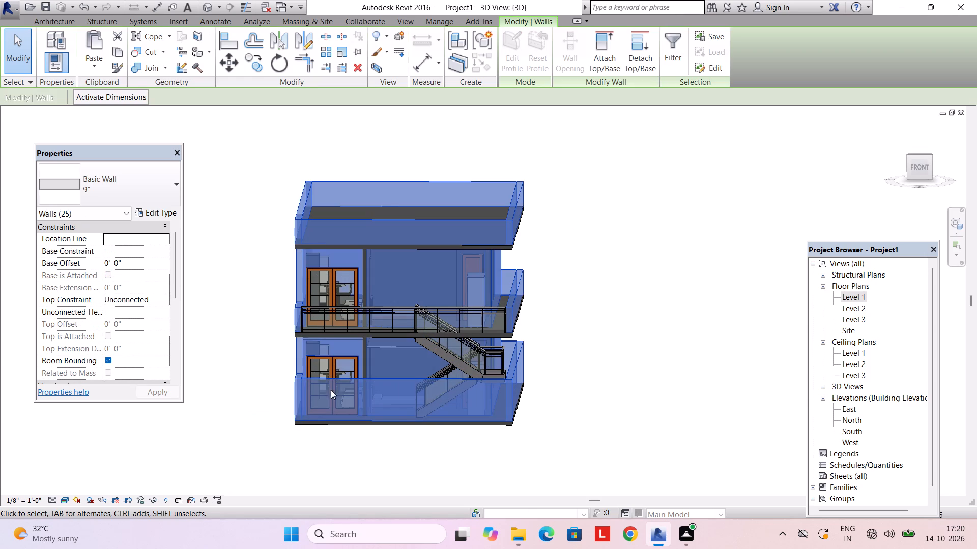
click(150, 212)
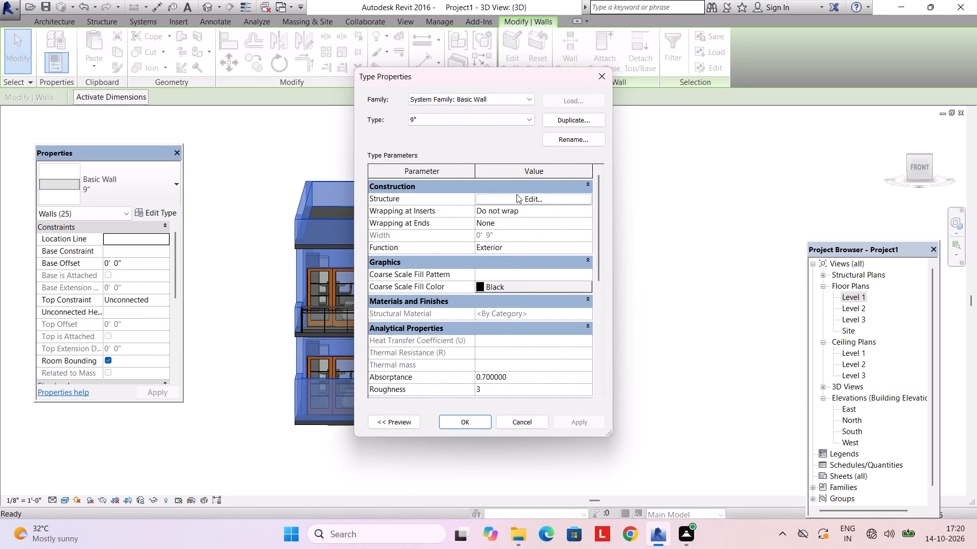
click(516, 194)
click(472, 204)
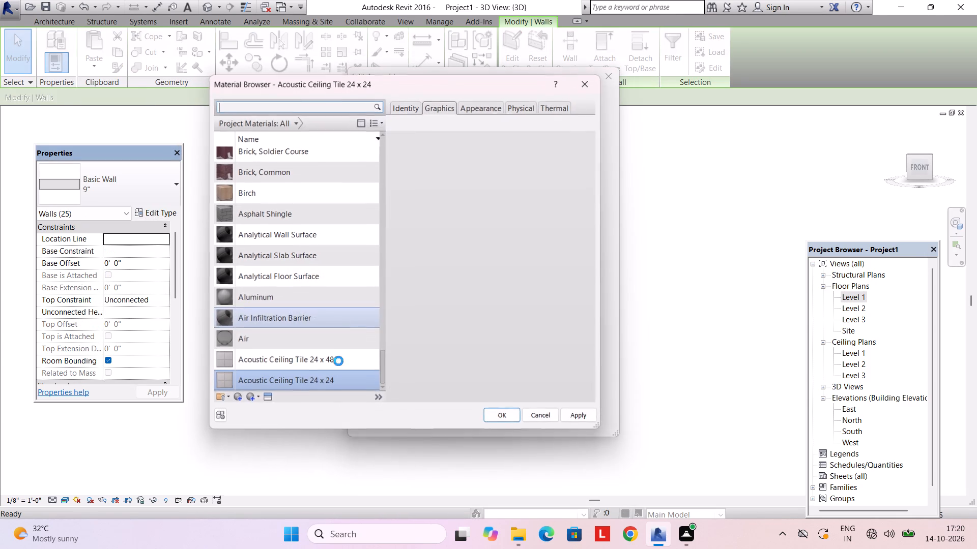
click(244, 396)
click(267, 406)
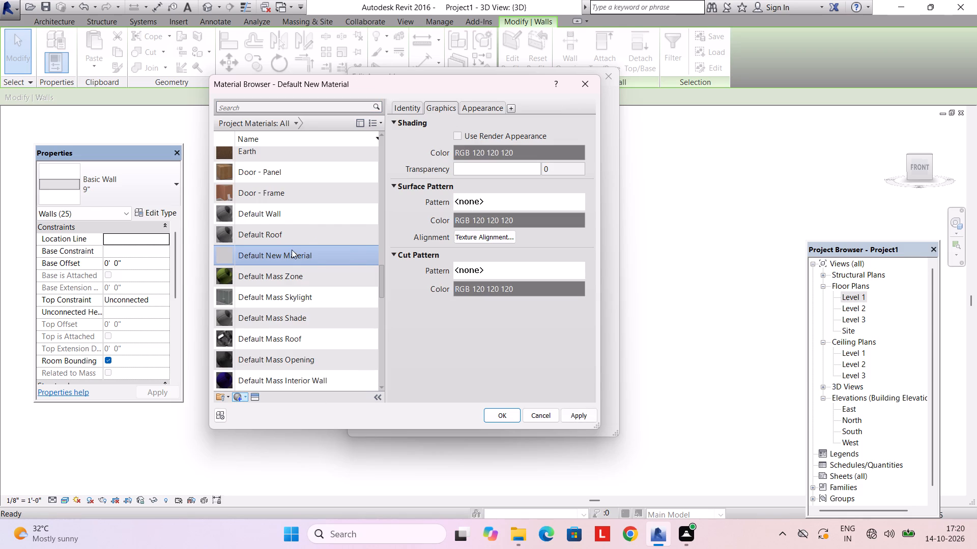
right_click(292, 250)
click(322, 283)
text(EXT WALL)
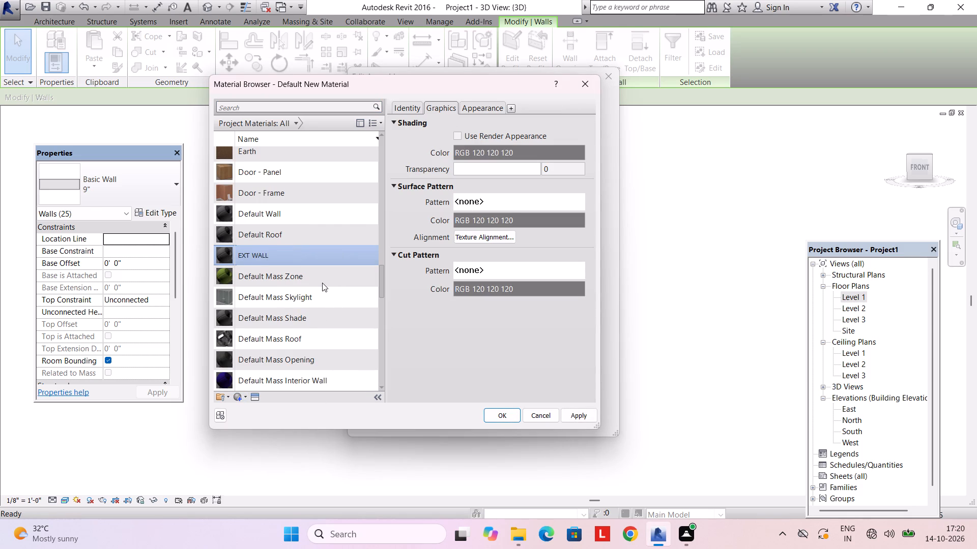
Search the asset library for WALL and assign the White wall paint appearance to the EXT WALL material.
click(258, 396)
click(648, 169)
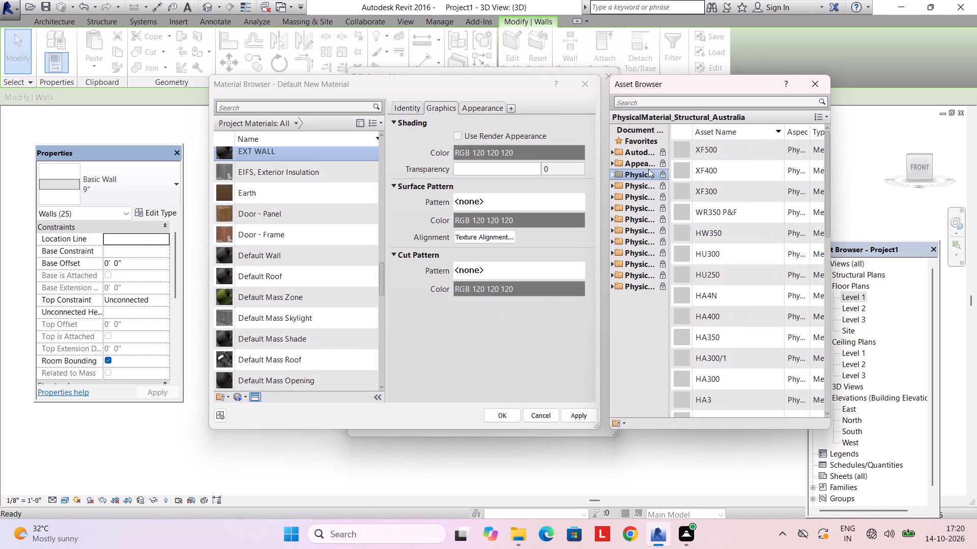
double_click(646, 163)
click(655, 103)
text(WALL)
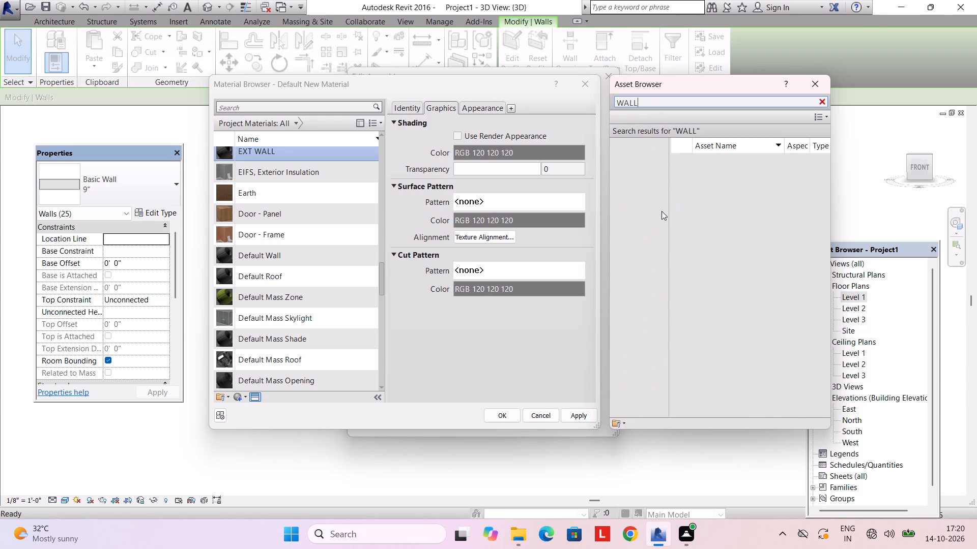
click(638, 295)
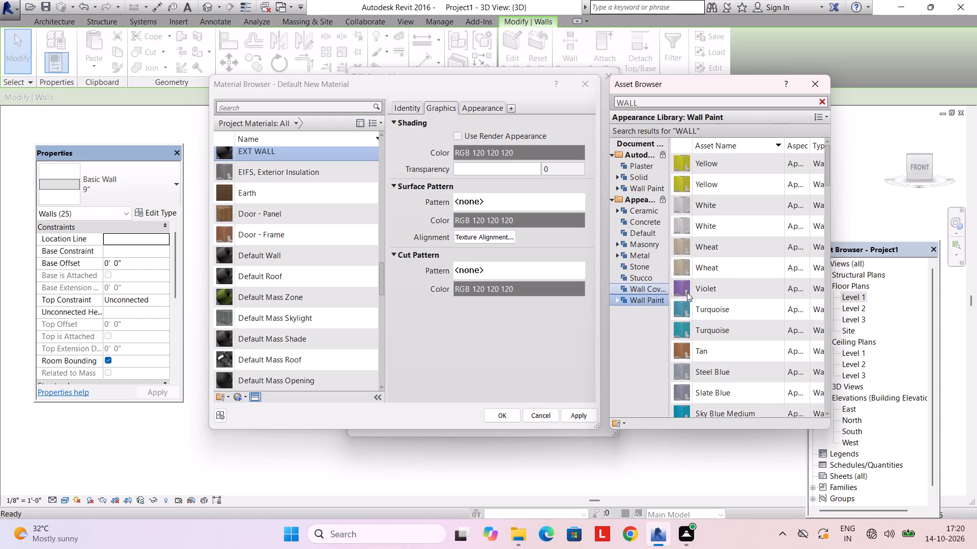
double_click(714, 222)
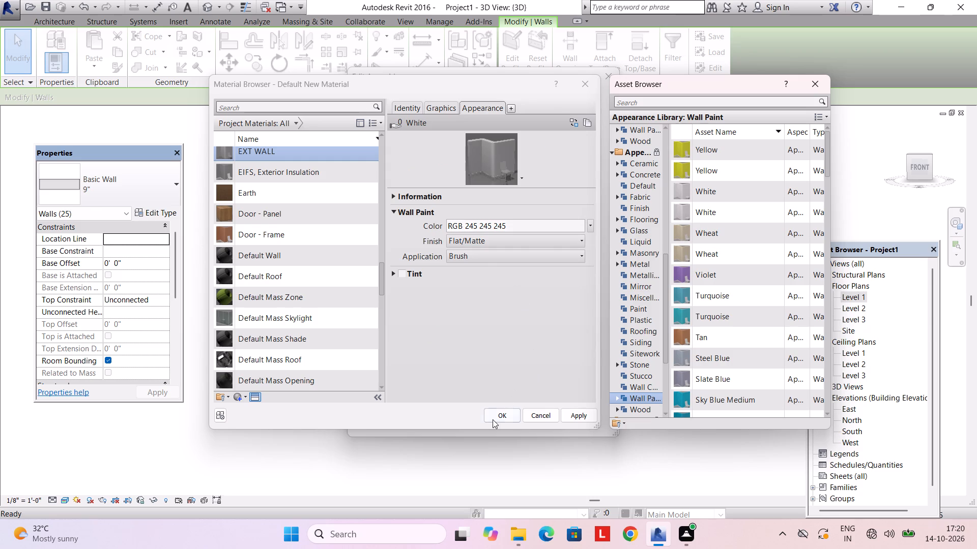
Apply the EXT WALL material to the structure layer of the 9" wall type and clear the wall selection.
click(493, 419)
click(450, 428)
click(451, 423)
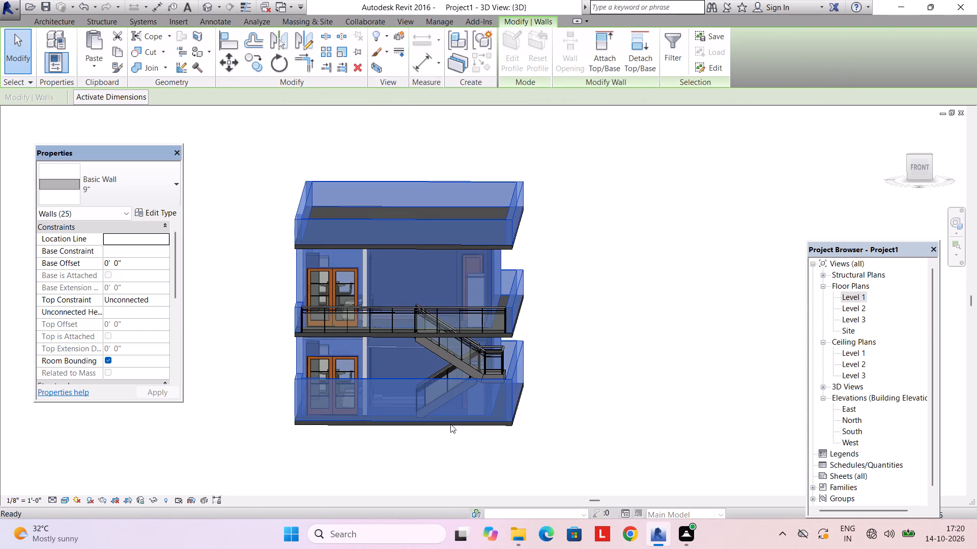
key(Escape)
key(Escape)
Examine the walls, balcony and stair on the house front in the 3D view from several angles.
scroll(365, 305, up, 3)
shift+middle_drag(393, 354, 393, 348)
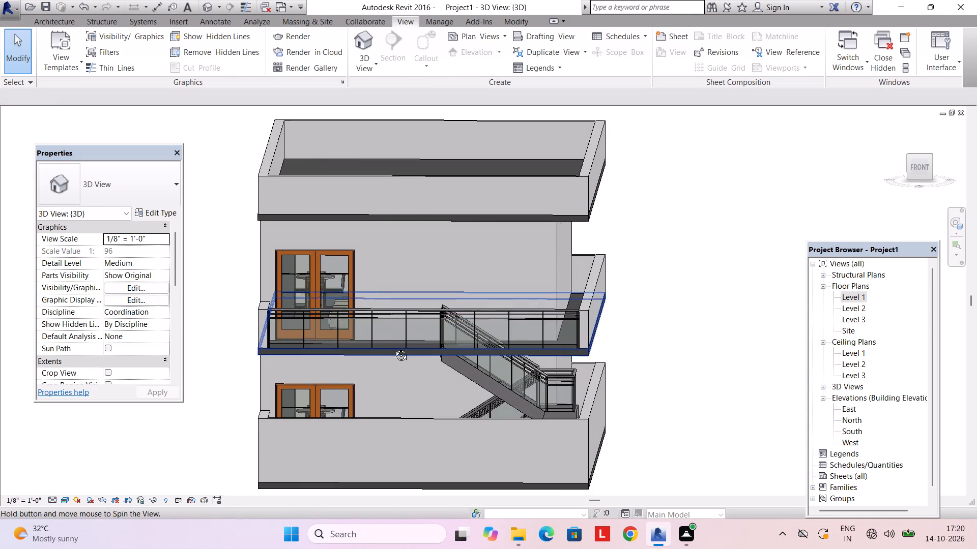
shift+middle_drag(393, 348, 404, 322)
click(415, 352)
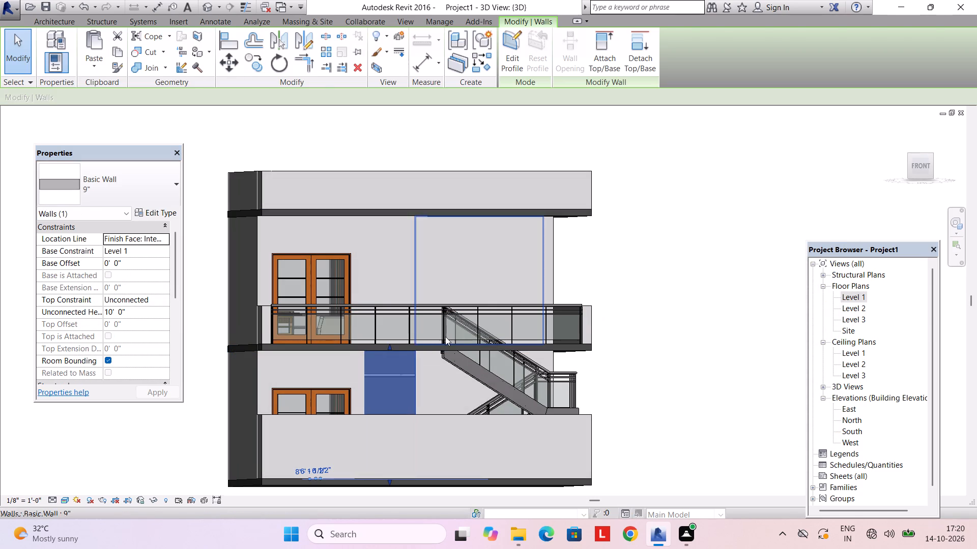
key(Escape)
key(Escape)
shift+middle_drag(413, 263, 386, 322)
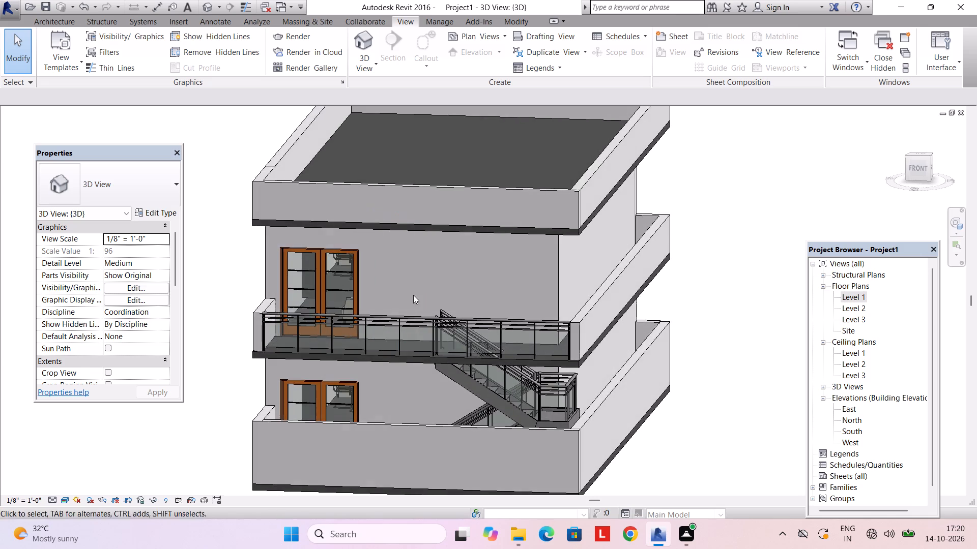
scroll(424, 283, down, 3)
middle_click(424, 287)
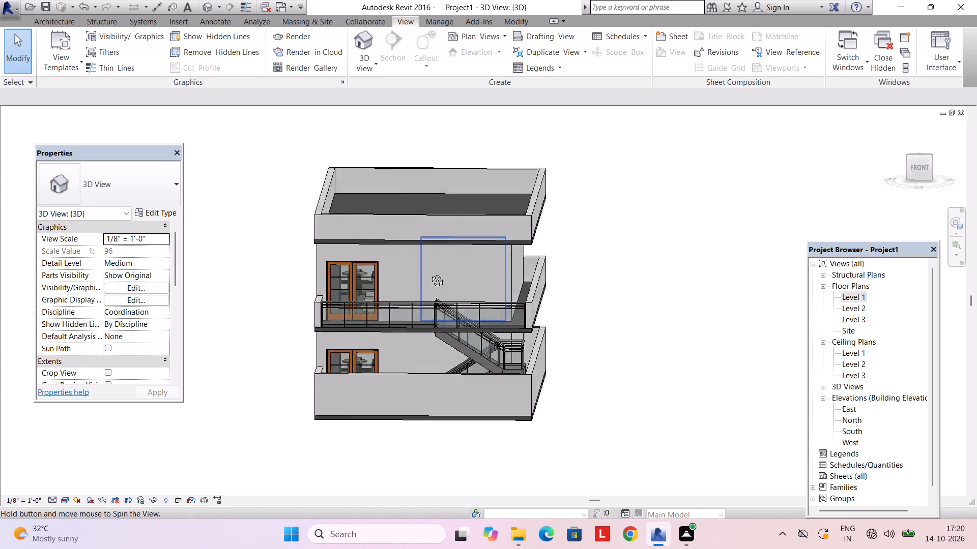
On Level 1, place a 60" x 84" double full-glass exterior door in the front boundary wall, about 3'-10" from the side wall near the entrance.
double_click(860, 299)
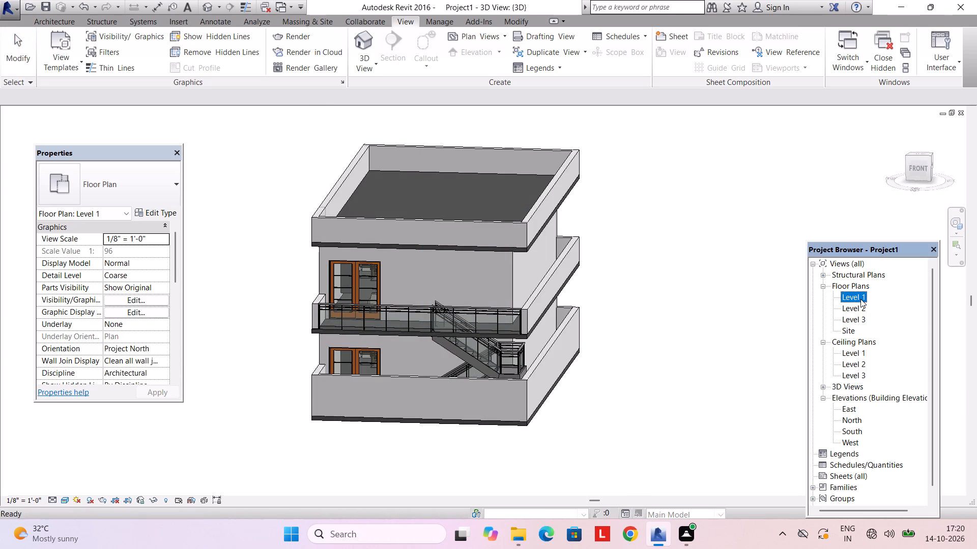
middle_drag(569, 376, 709, 363)
scroll(578, 362, down, 3)
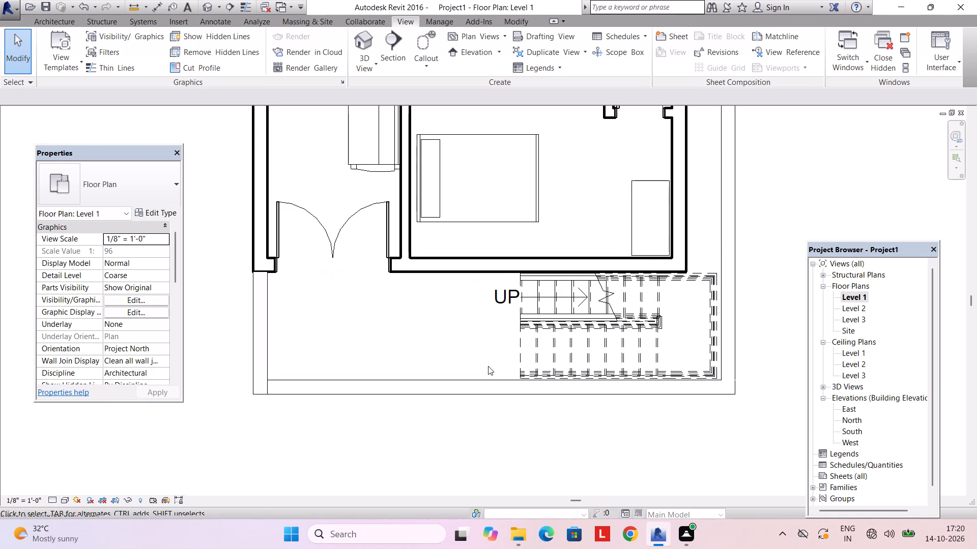
middle_drag(485, 366, 507, 365)
click(64, 22)
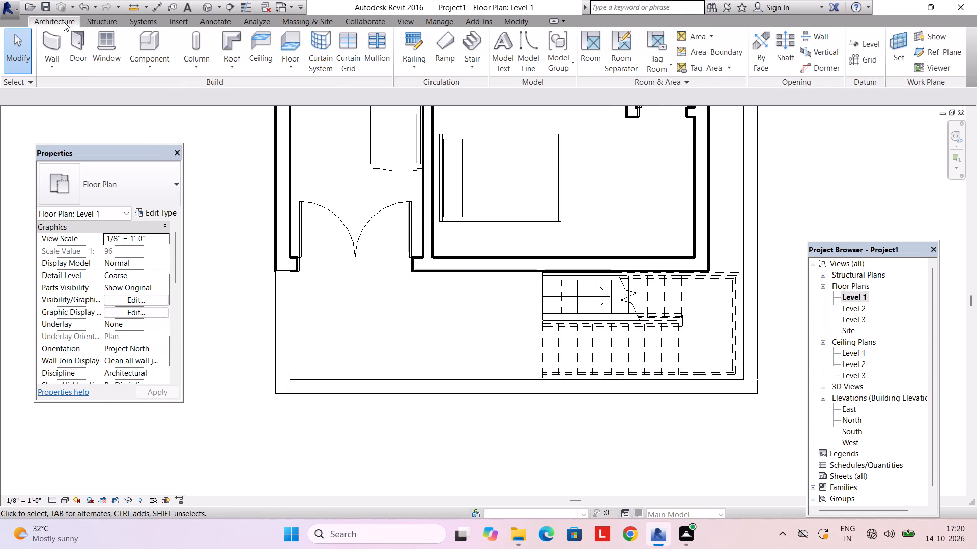
click(89, 47)
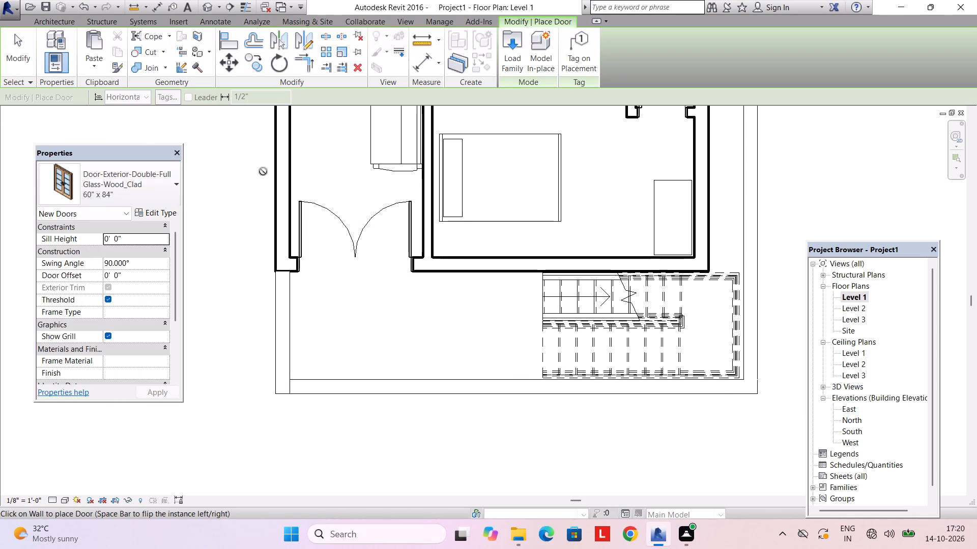
scroll(355, 379, up, 2)
click(354, 379)
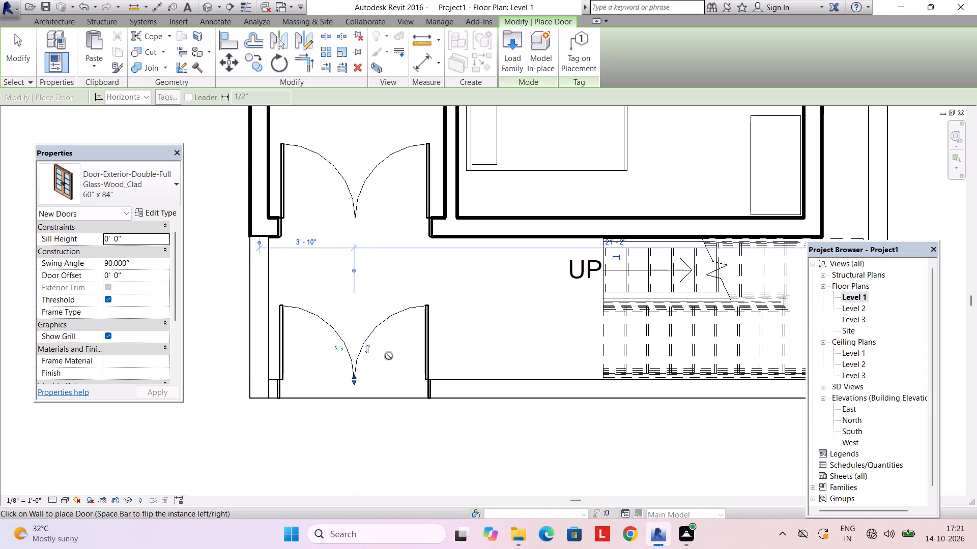
key(Escape)
key(Escape)
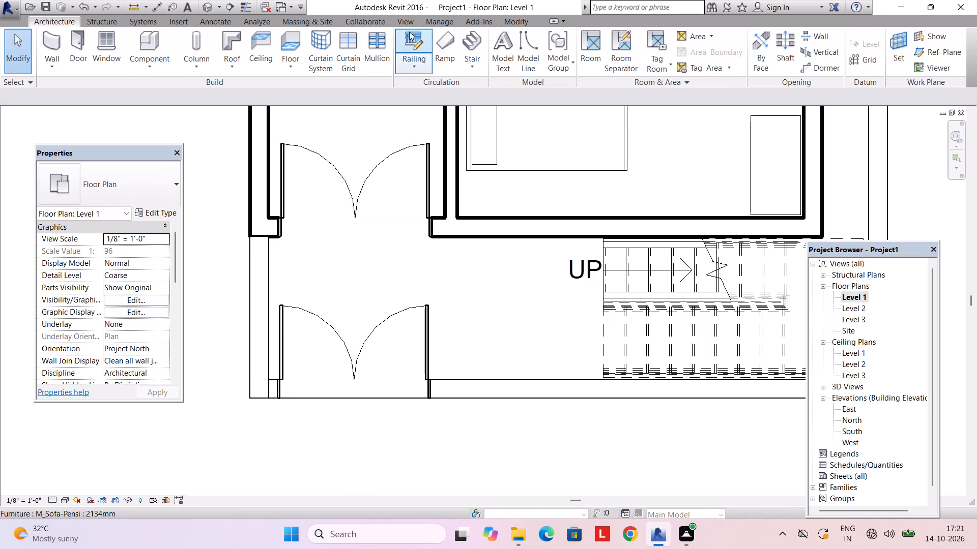
Inspect the new boundary-wall door in the 3D view and check the glazing material in its type properties.
click(396, 25)
click(364, 50)
scroll(407, 239, down, 2)
shift+middle_drag(414, 287, 433, 352)
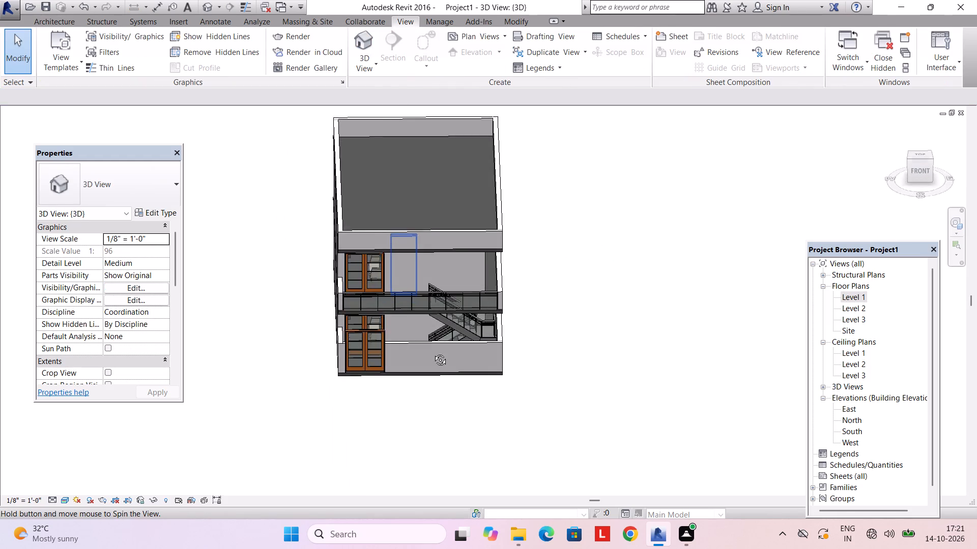
shift+middle_drag(433, 352, 452, 288)
click(363, 330)
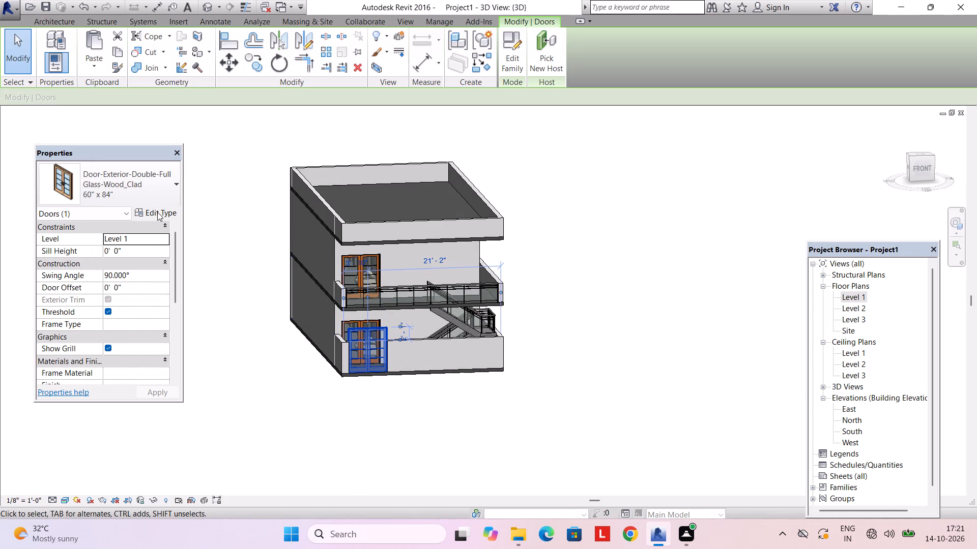
click(158, 213)
click(519, 261)
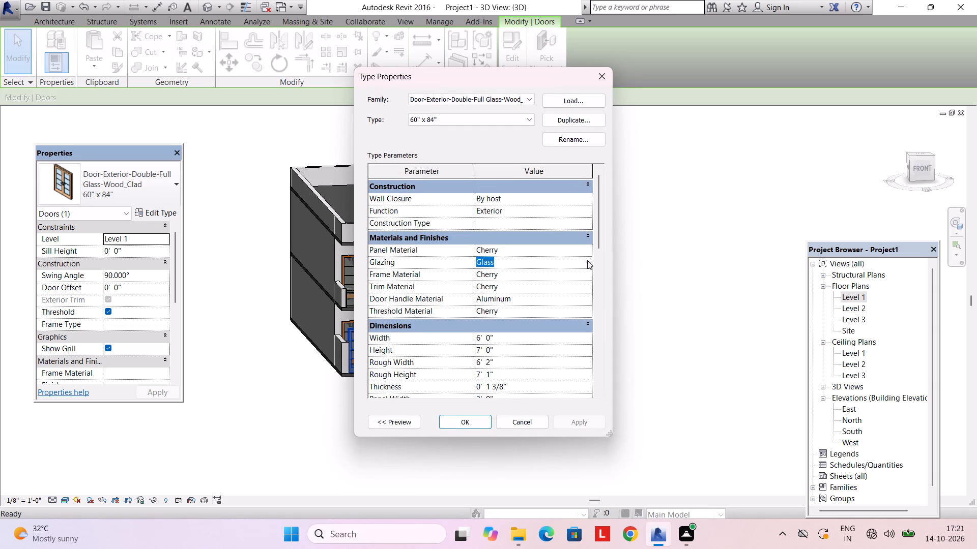
key(Escape)
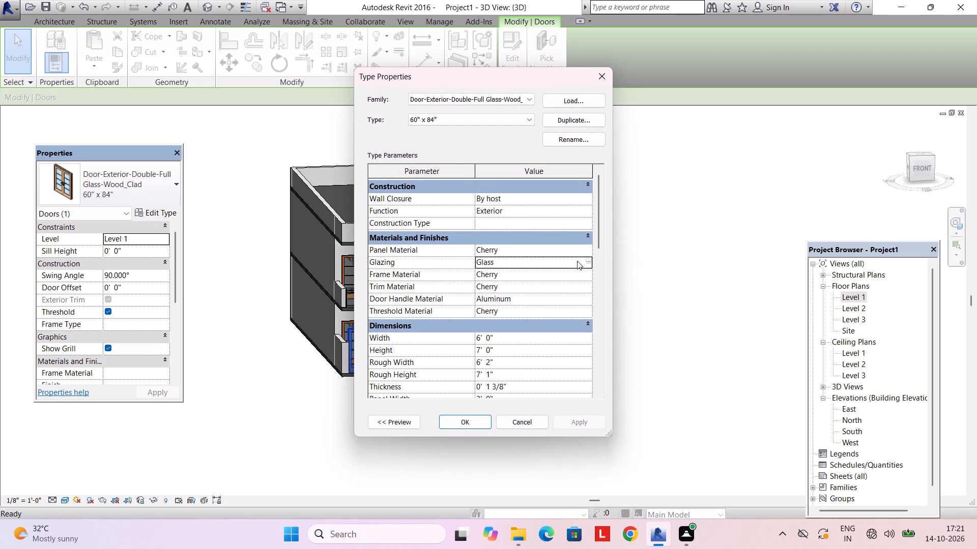
key(Escape)
key(Escape)
Delete the ground-floor double glass entrance door in the house wall behind the boundary-wall door.
shift+middle_drag(405, 340, 384, 284)
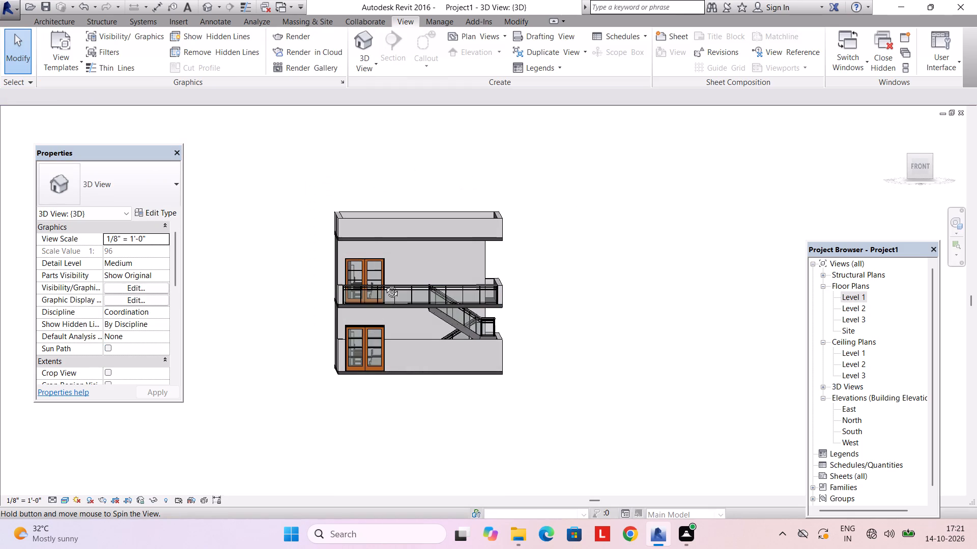
shift+middle_drag(384, 284, 368, 400)
click(379, 325)
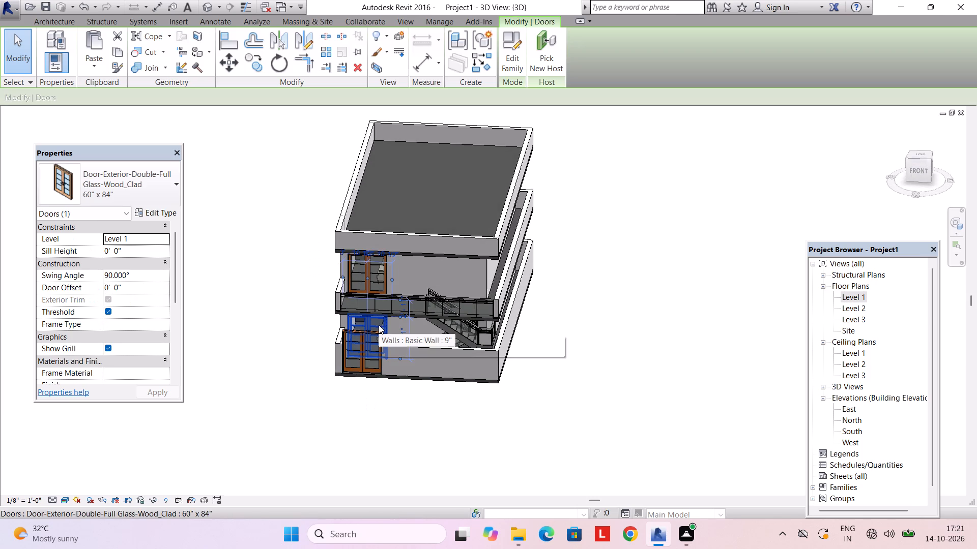
key(Delete)
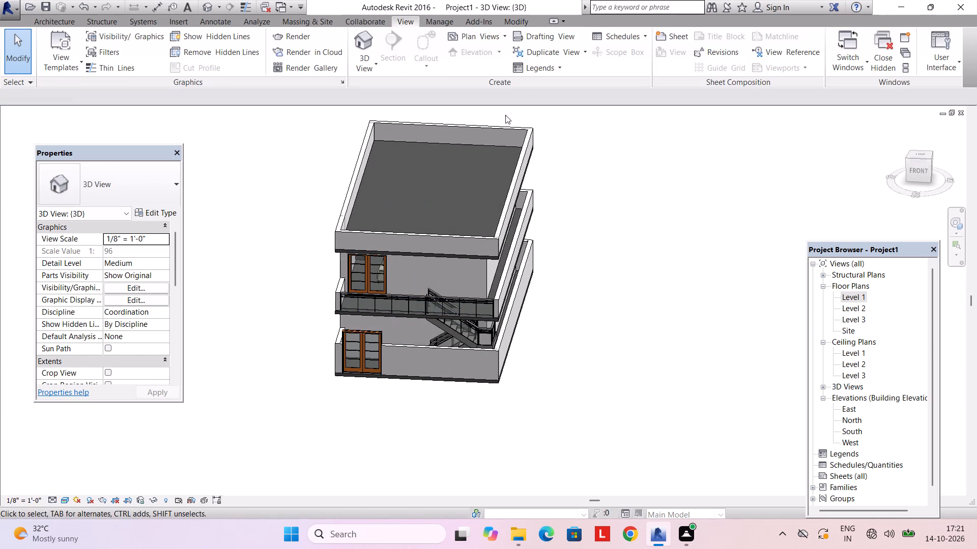
On Level 1, place a 36" x 84" Single-Flush door in the entrance room's front wall, about 5'-10" from the outer side wall.
double_click(859, 298)
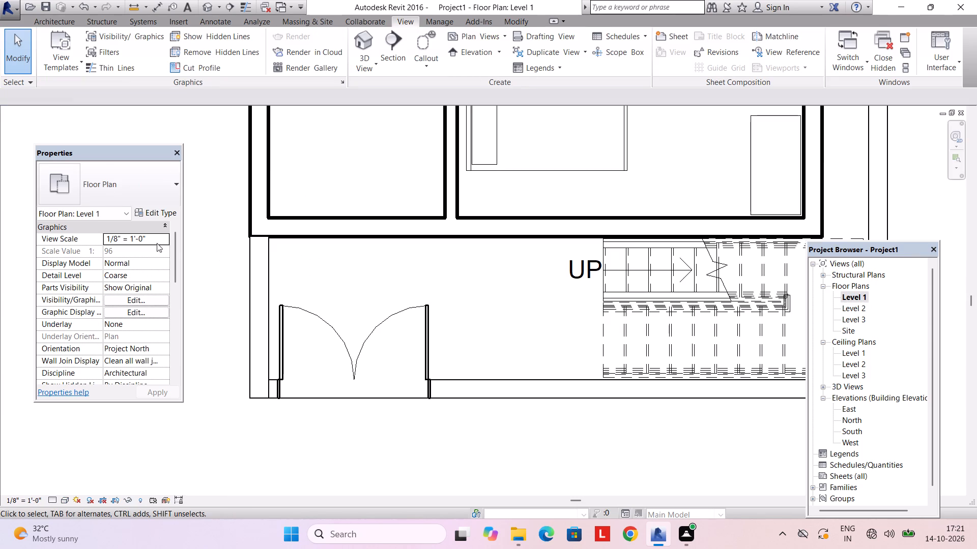
click(70, 22)
click(77, 37)
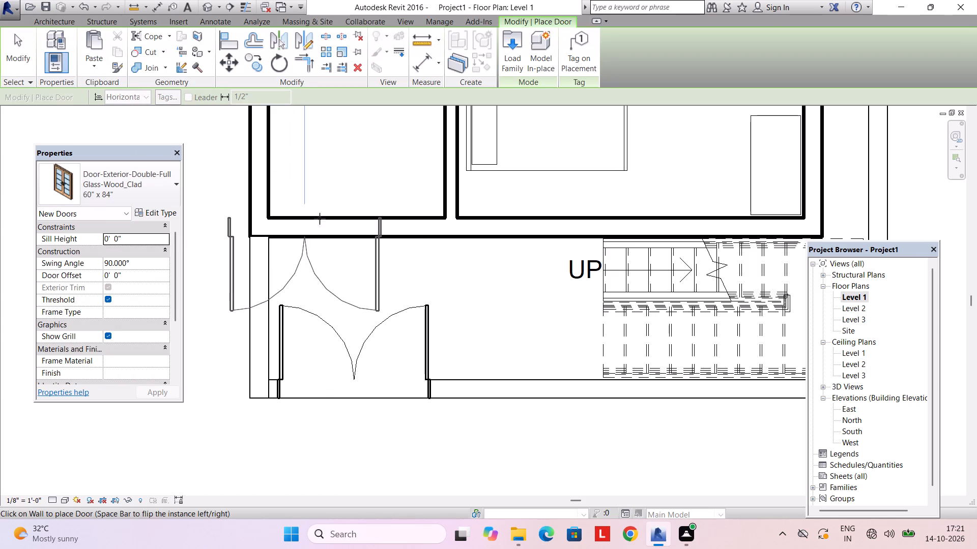
click(169, 210)
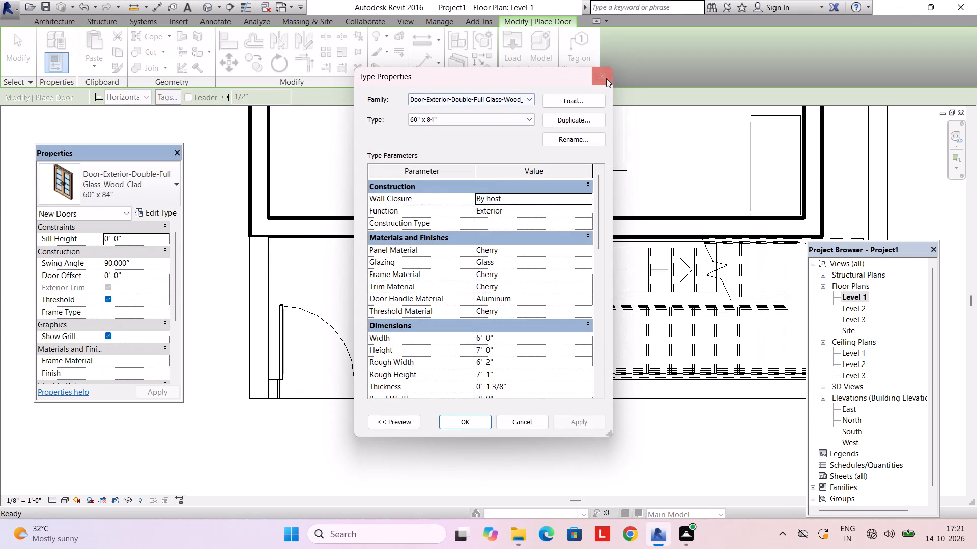
click(606, 78)
click(113, 196)
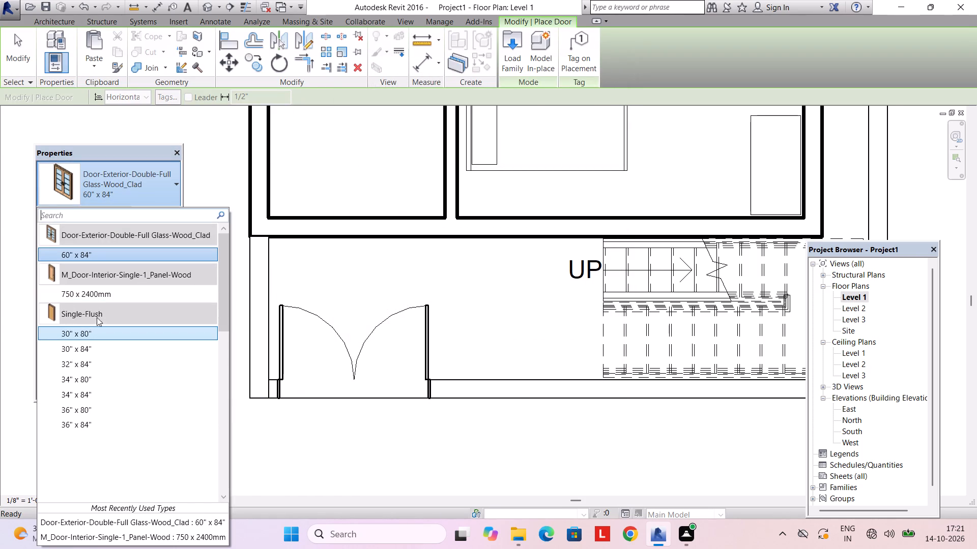
click(71, 420)
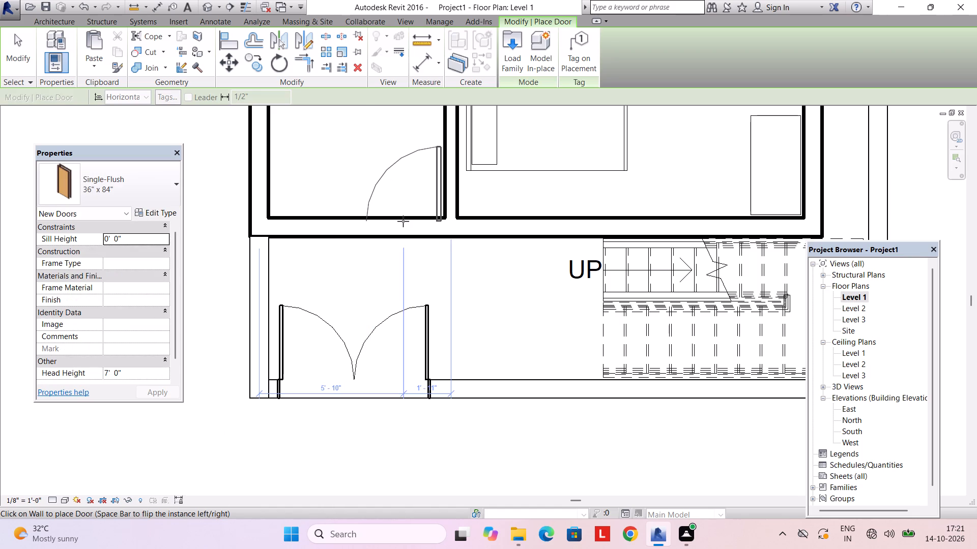
click(403, 221)
key(Escape)
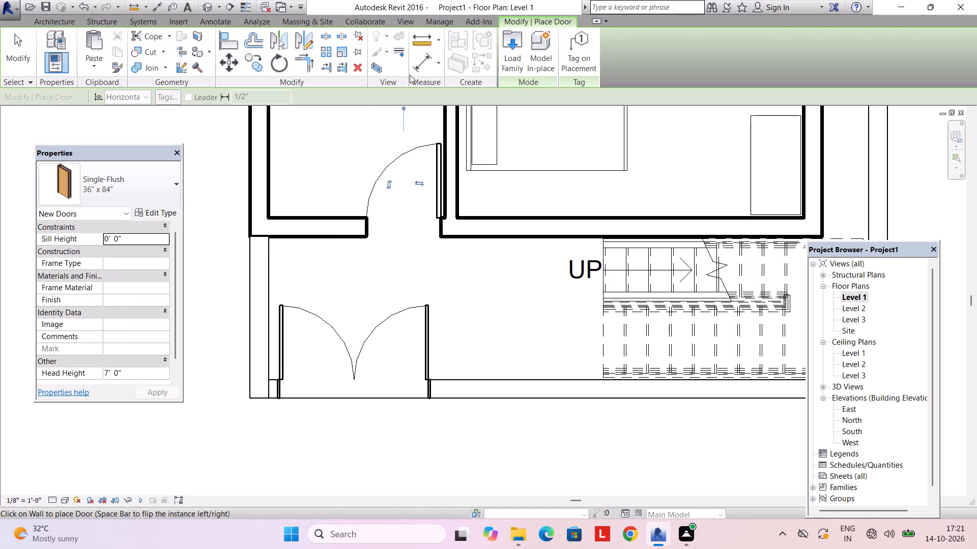
key(Escape)
Examine the new ground-floor entrance door and boundary-wall door in the 3D view from several angles.
click(400, 22)
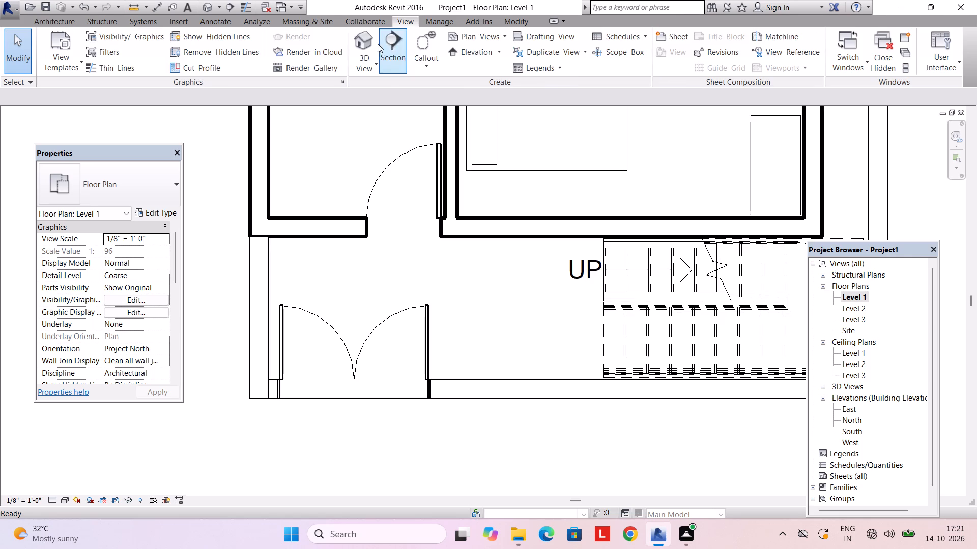
click(367, 42)
scroll(382, 240, down, 2)
shift+middle_drag(381, 266, 406, 245)
scroll(397, 280, up, 2)
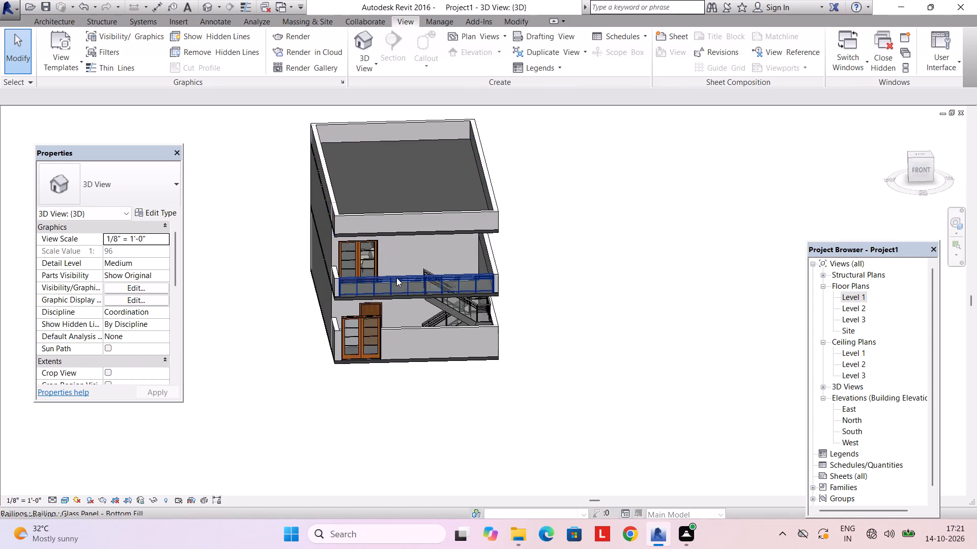
scroll(396, 278, up, 2)
shift+middle_drag(396, 287, 379, 277)
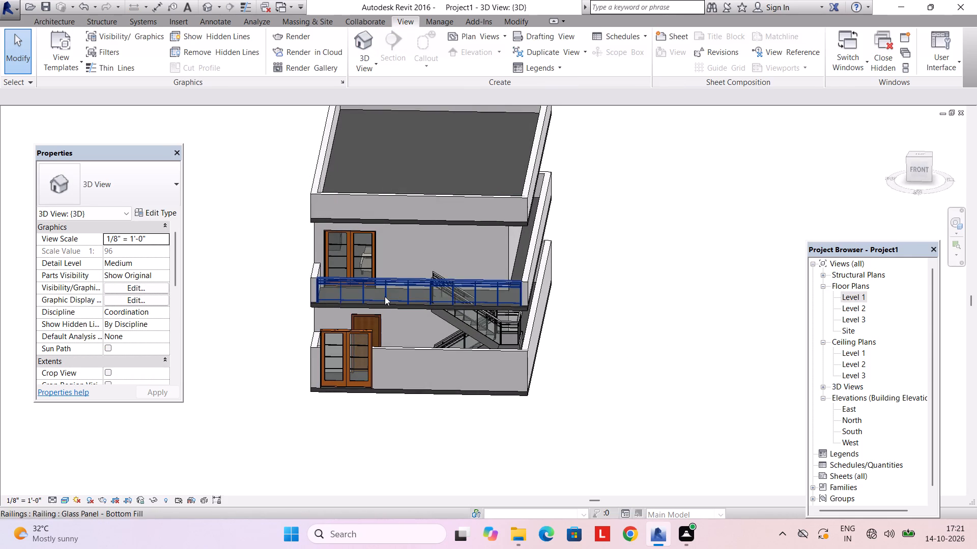
scroll(385, 309, up, 2)
shift+middle_drag(385, 307, 426, 261)
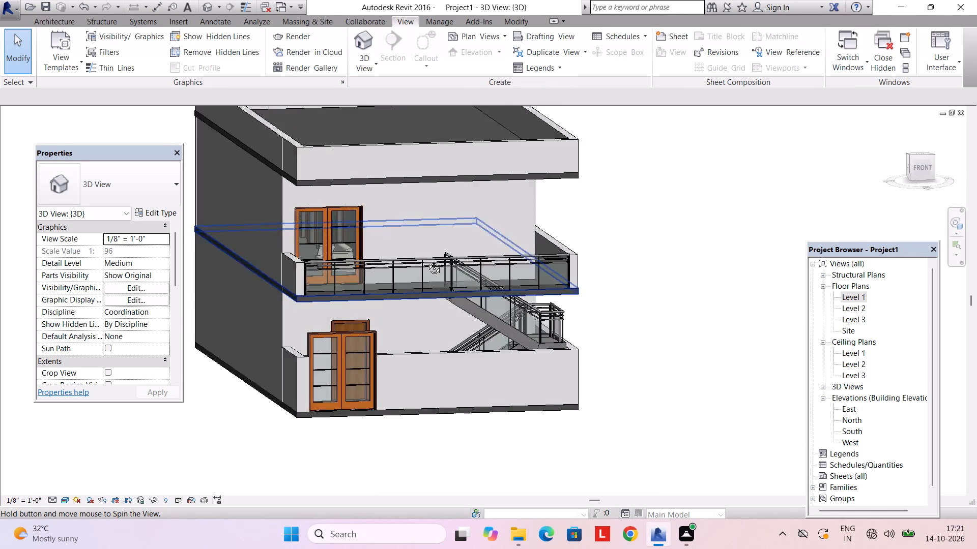
shift+middle_drag(426, 261, 359, 300)
For all 6" floors, create a new material named FLOOR for their structure layer.
click(377, 312)
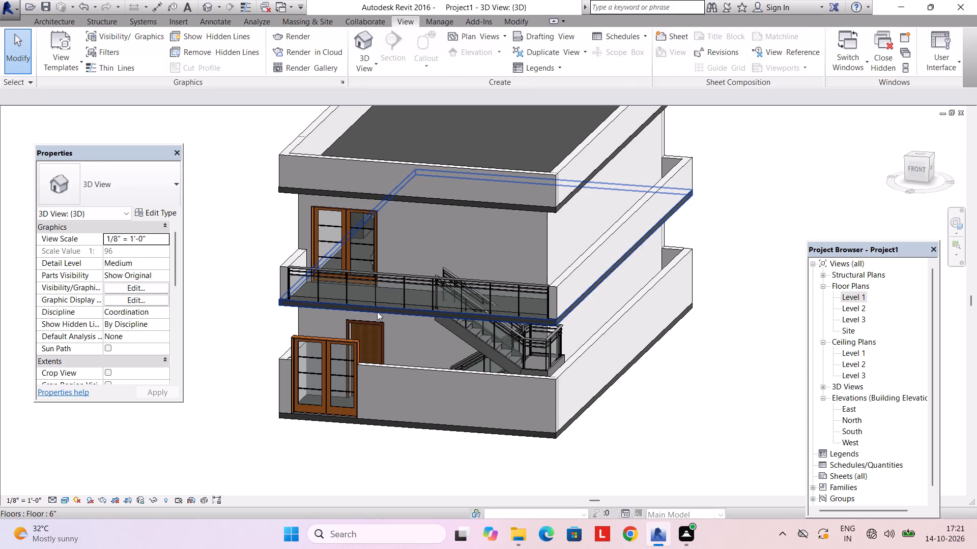
text(SA)
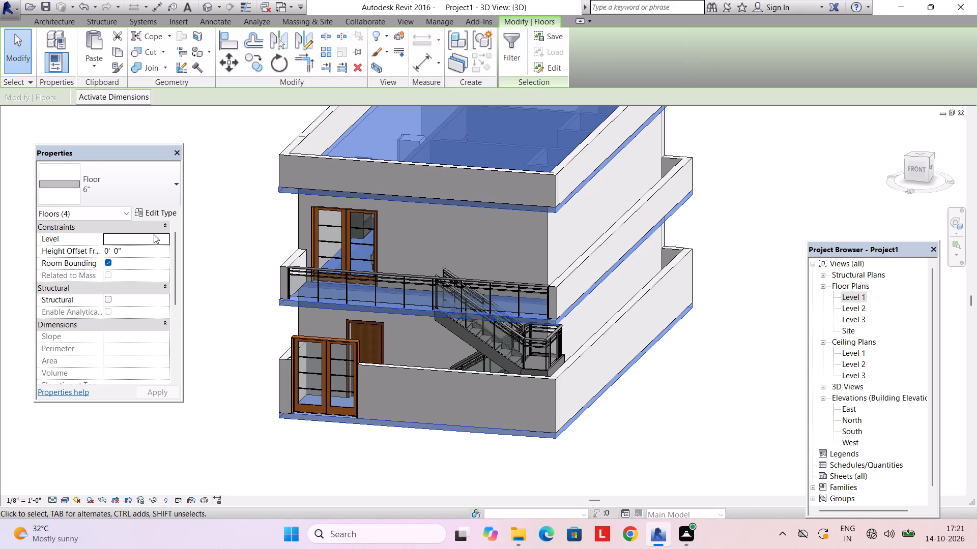
click(163, 214)
click(526, 197)
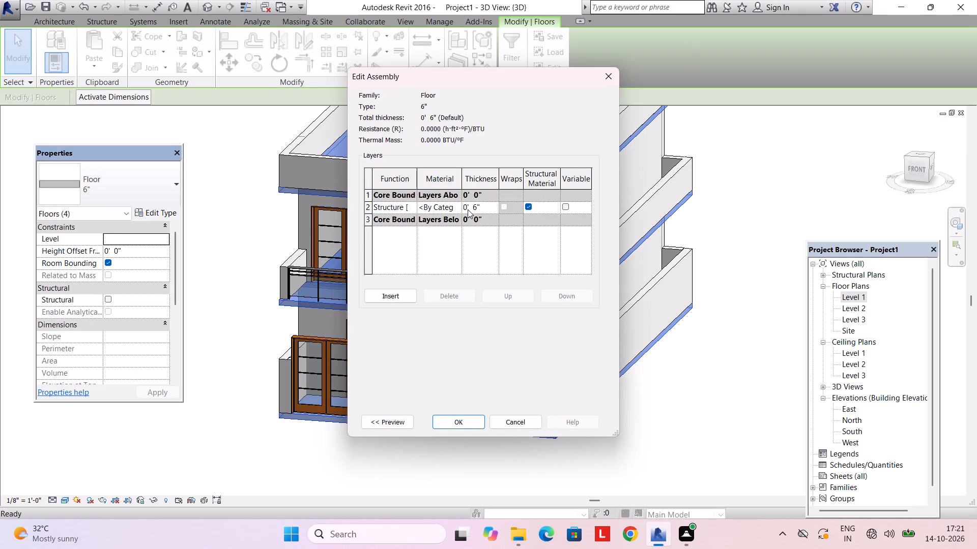
click(457, 203)
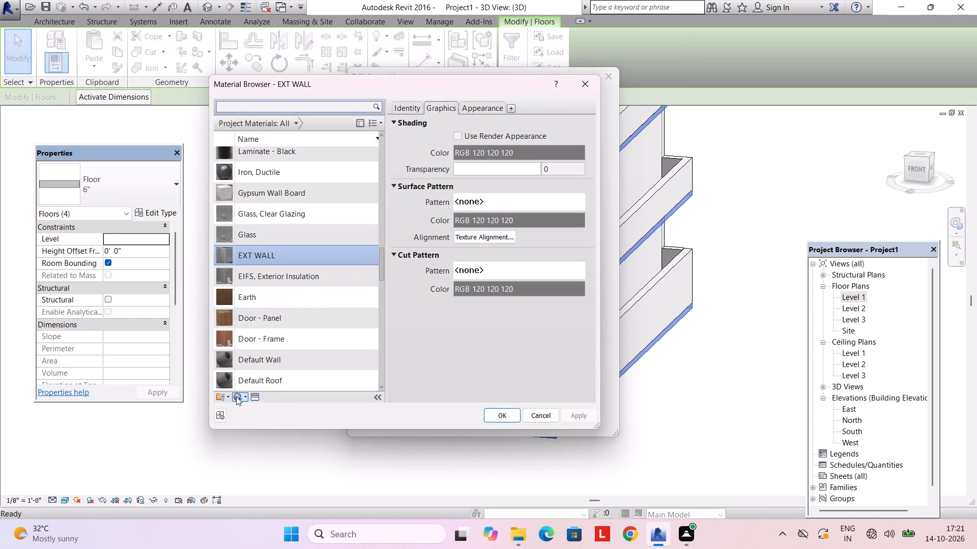
click(236, 396)
click(263, 406)
right_click(277, 267)
click(300, 303)
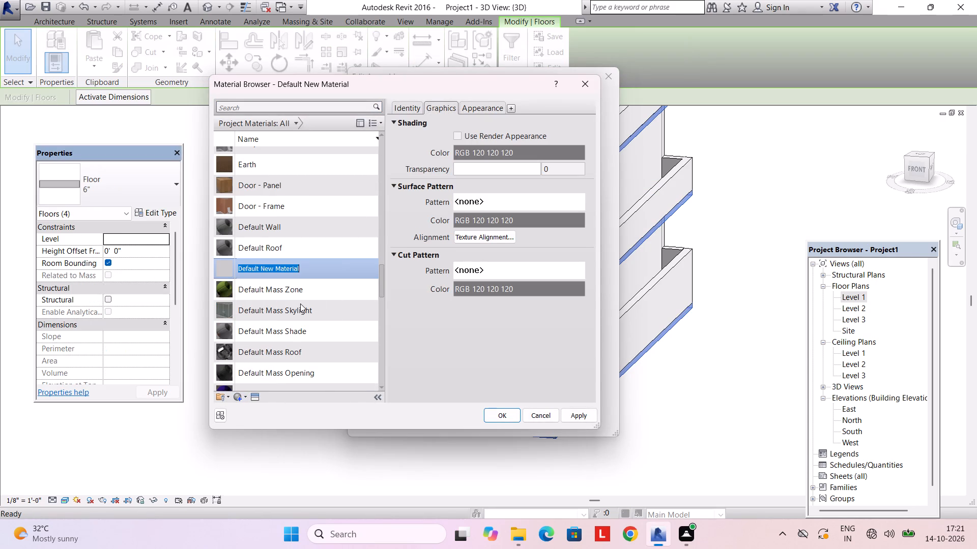
text(FLOO)
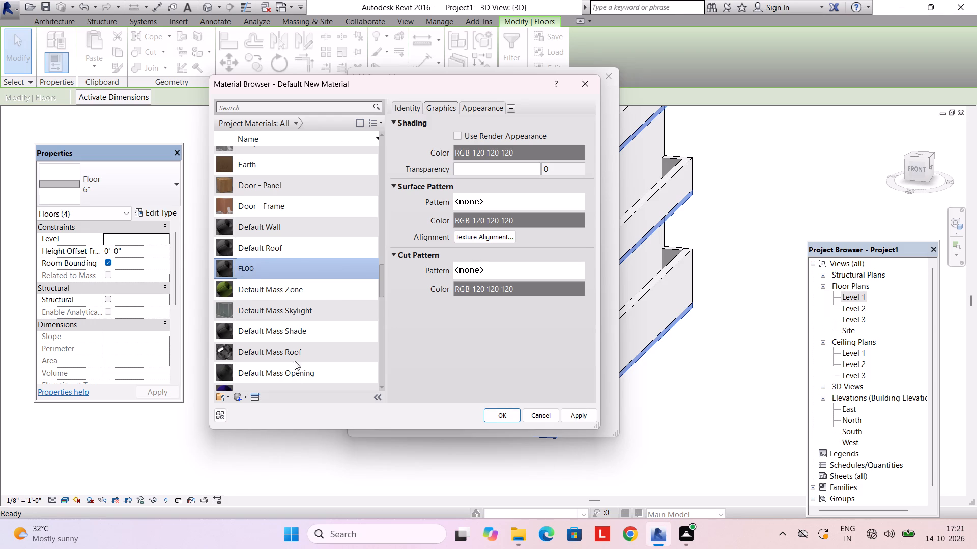
key(r)
Give the FLOOR material the Wild Cherry - Natural 2 wood flooring appearance with an Unfinished finish.
click(256, 398)
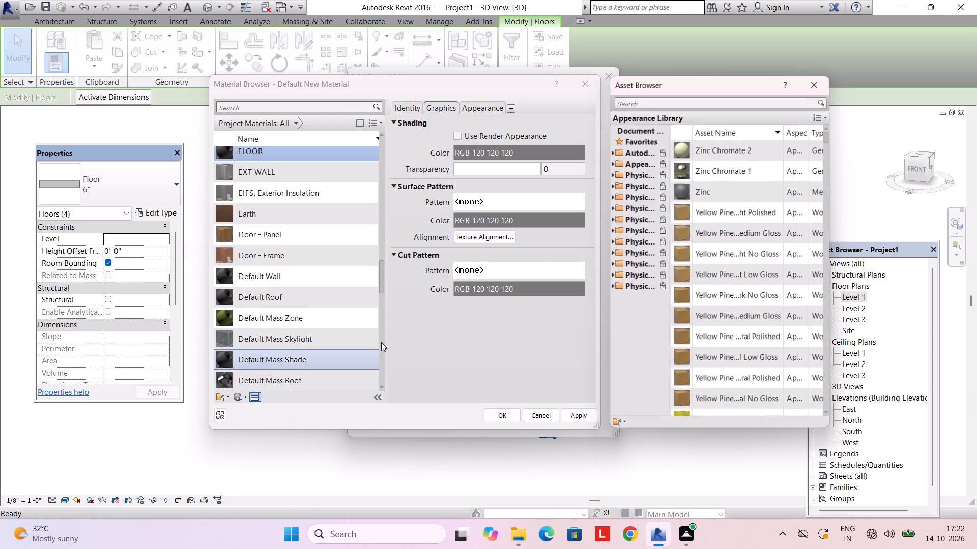
double_click(640, 168)
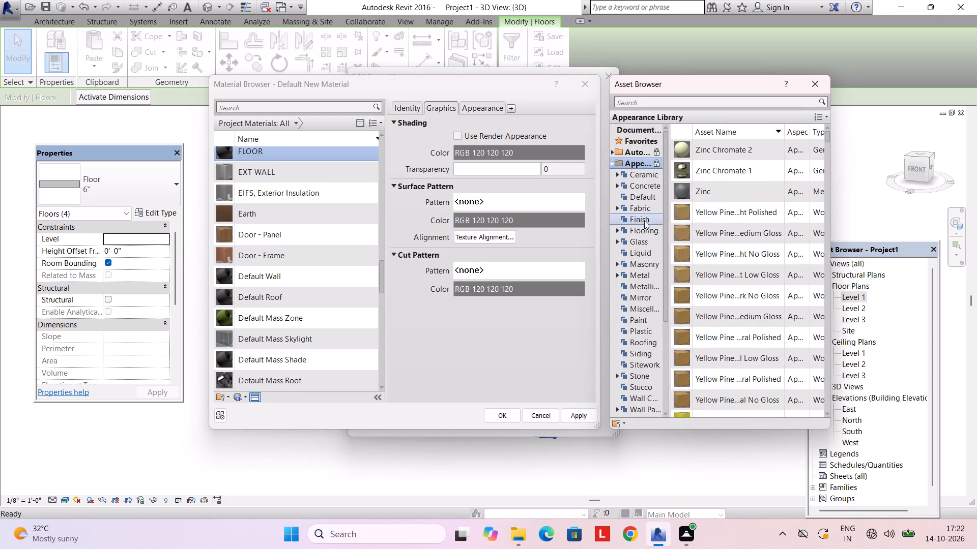
double_click(644, 226)
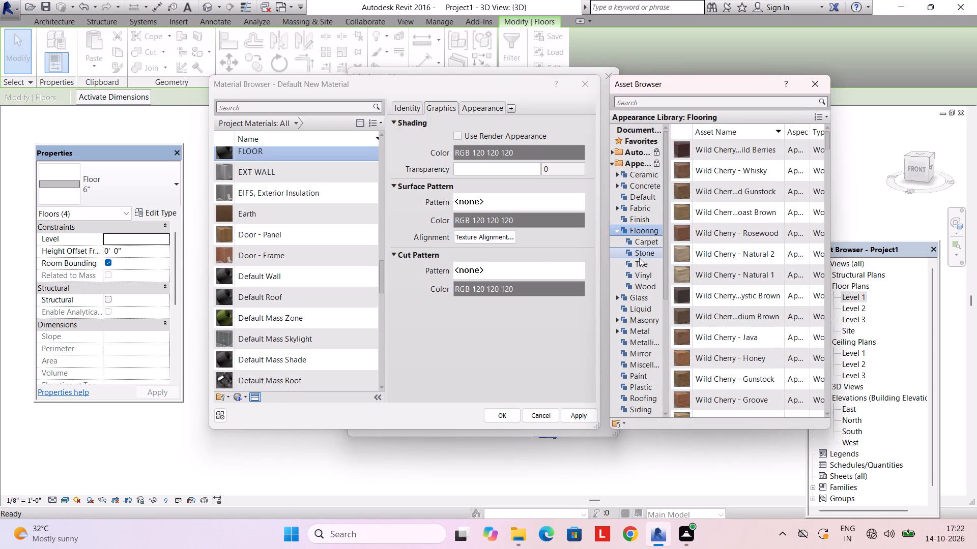
double_click(639, 262)
click(640, 288)
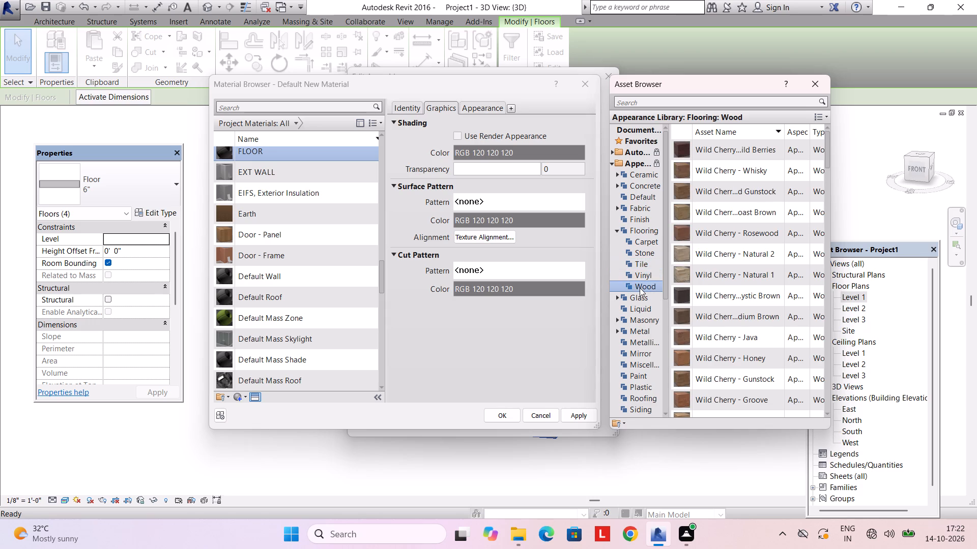
click(698, 251)
click(698, 251)
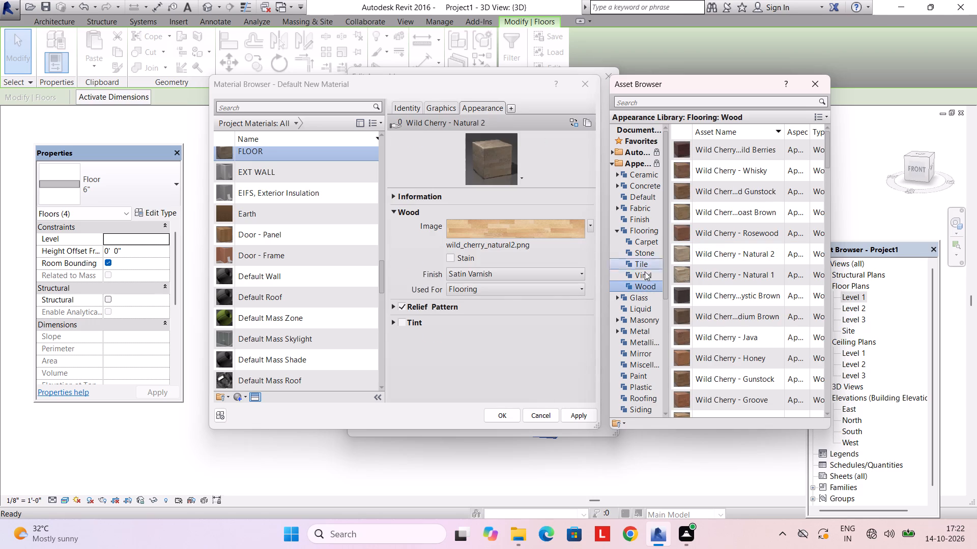
click(486, 278)
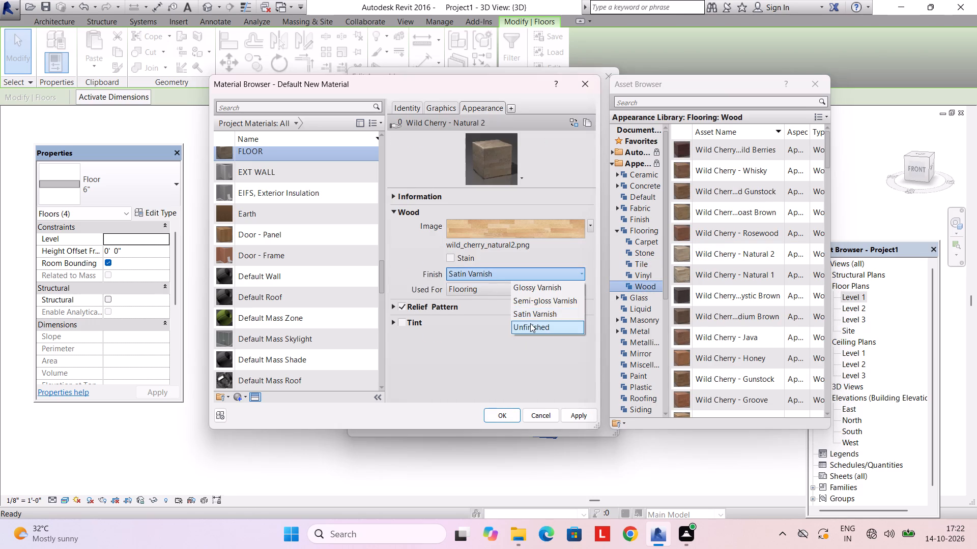
click(530, 323)
Use the render appearance for the FLOOR material's shading and apply it to the 6" floor type.
click(437, 105)
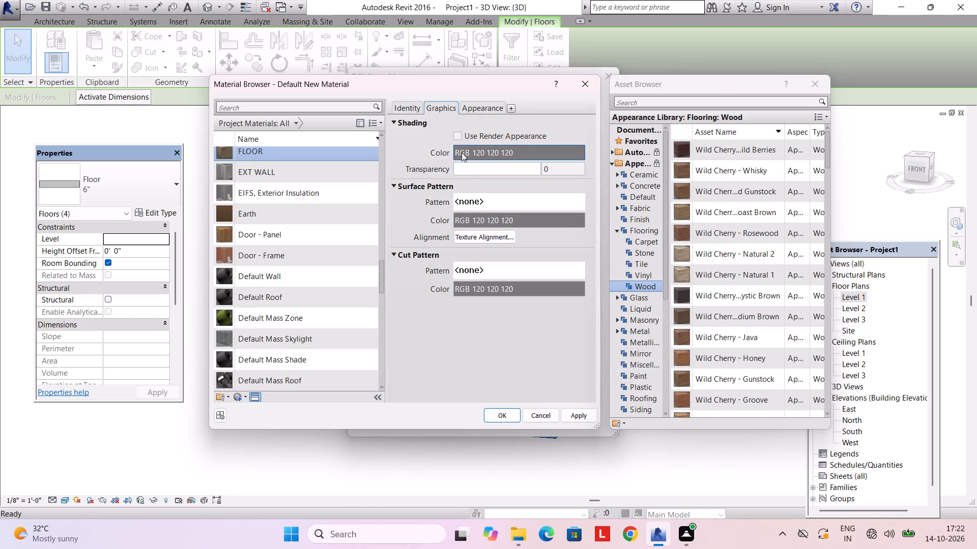
click(455, 133)
click(512, 417)
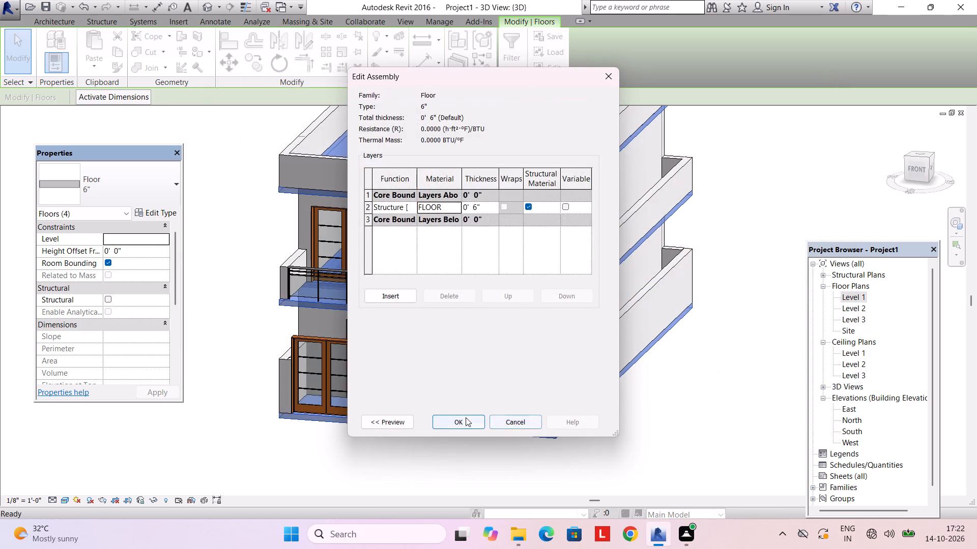
click(466, 417)
click(456, 422)
key(Escape)
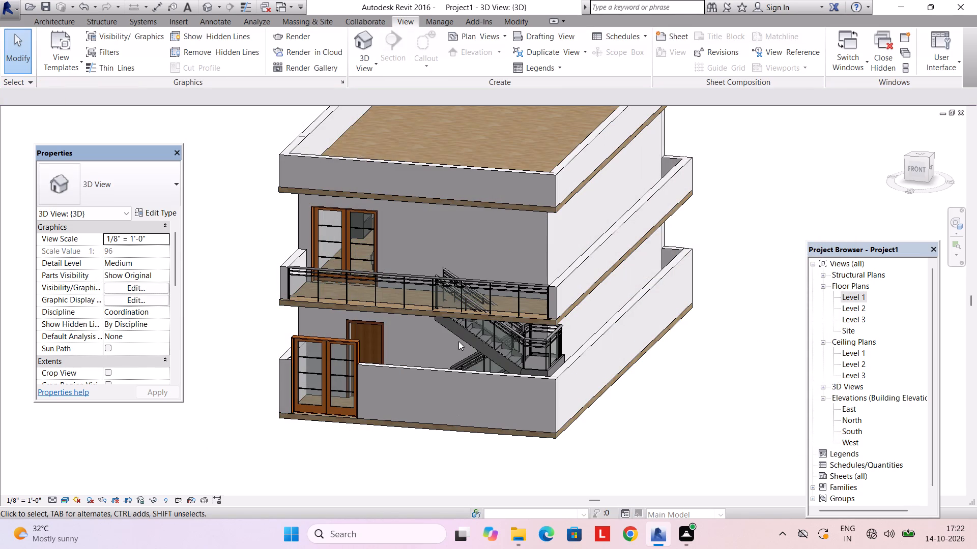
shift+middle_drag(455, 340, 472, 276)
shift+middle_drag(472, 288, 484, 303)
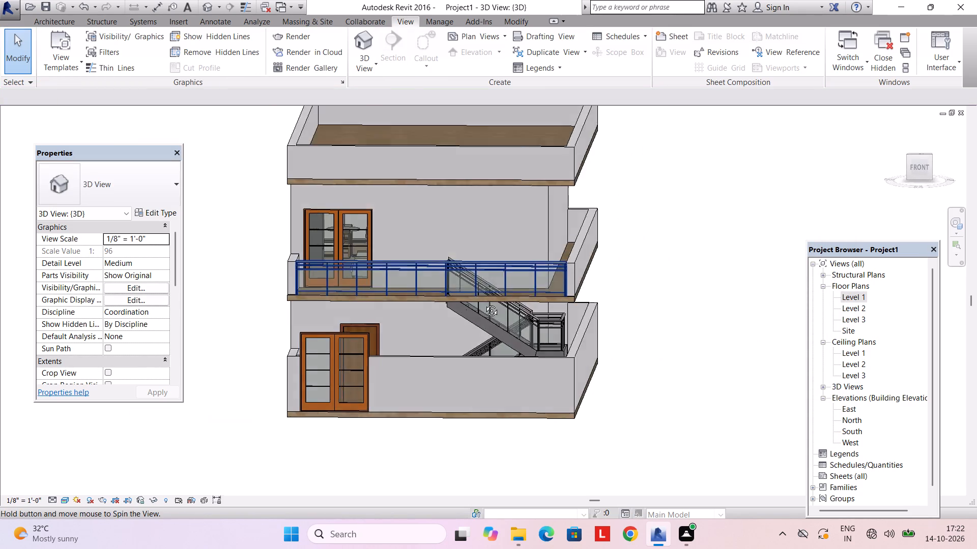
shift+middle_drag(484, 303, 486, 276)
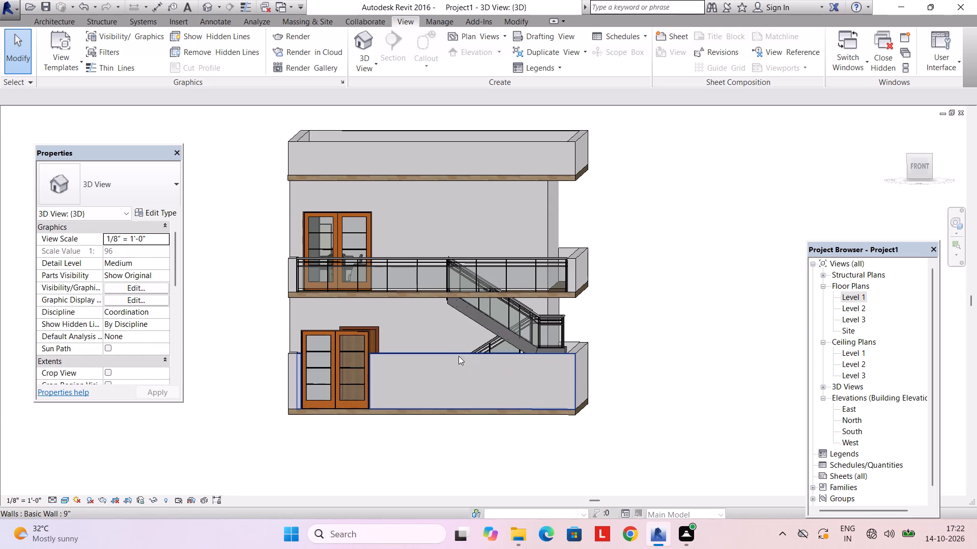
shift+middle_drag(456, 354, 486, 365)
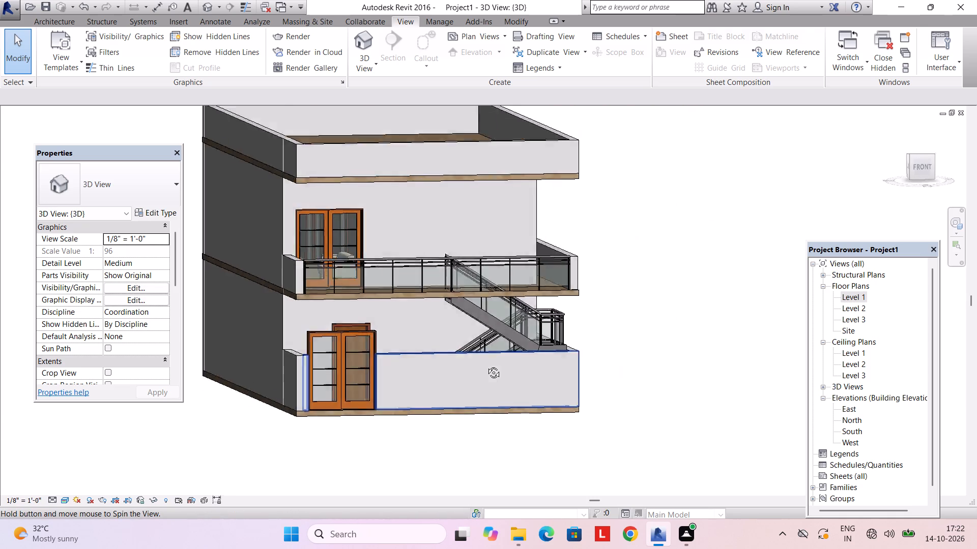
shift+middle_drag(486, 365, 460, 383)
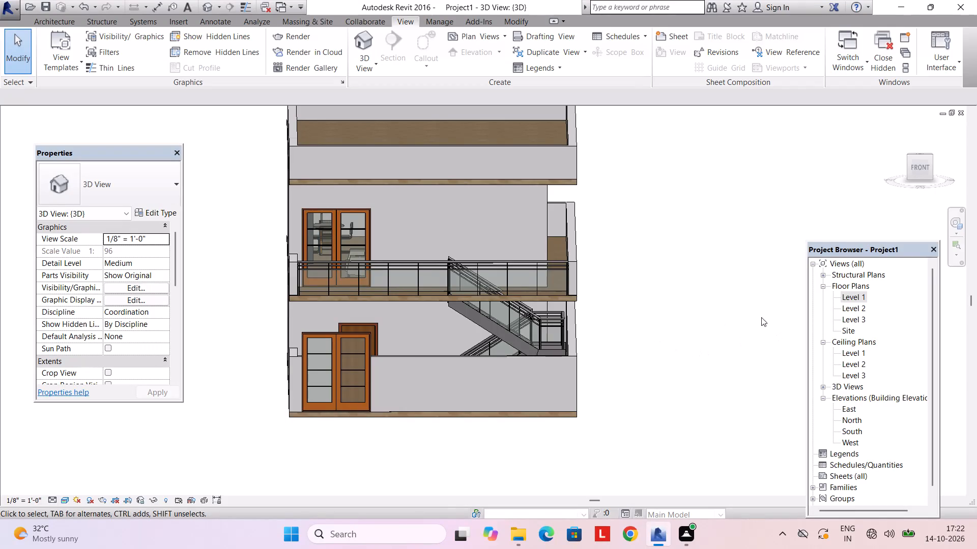
Open the Level 1 floor plan and start the Window command.
double_click(849, 295)
click(58, 19)
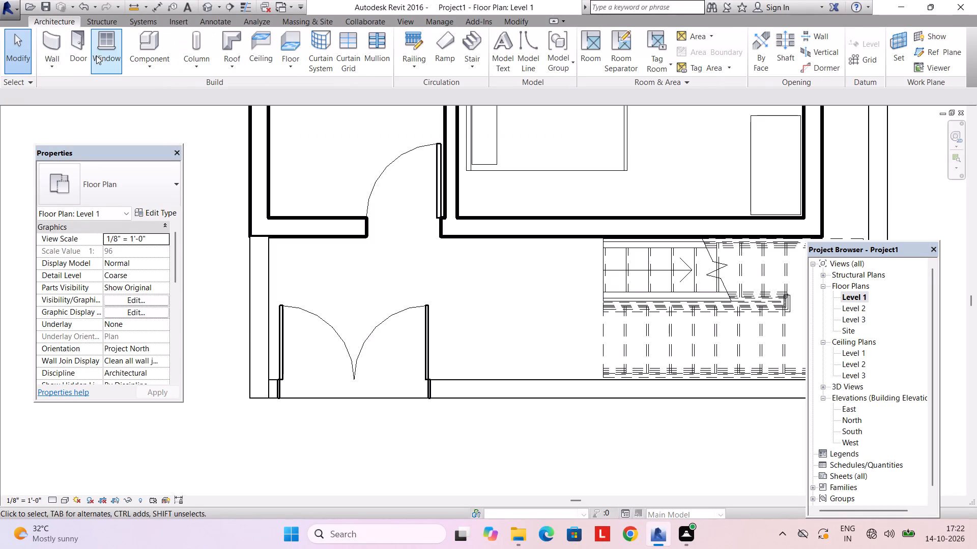
click(107, 52)
middle_drag(227, 203, 233, 260)
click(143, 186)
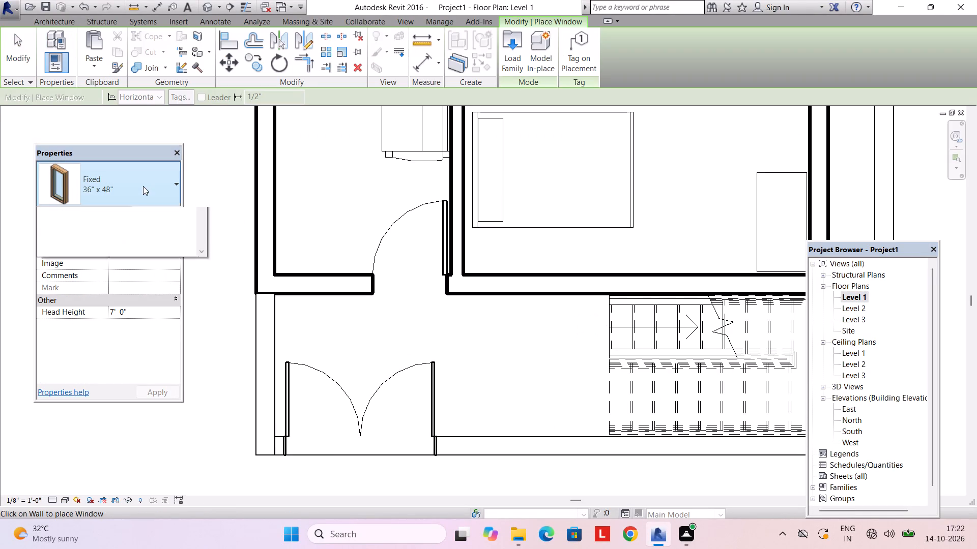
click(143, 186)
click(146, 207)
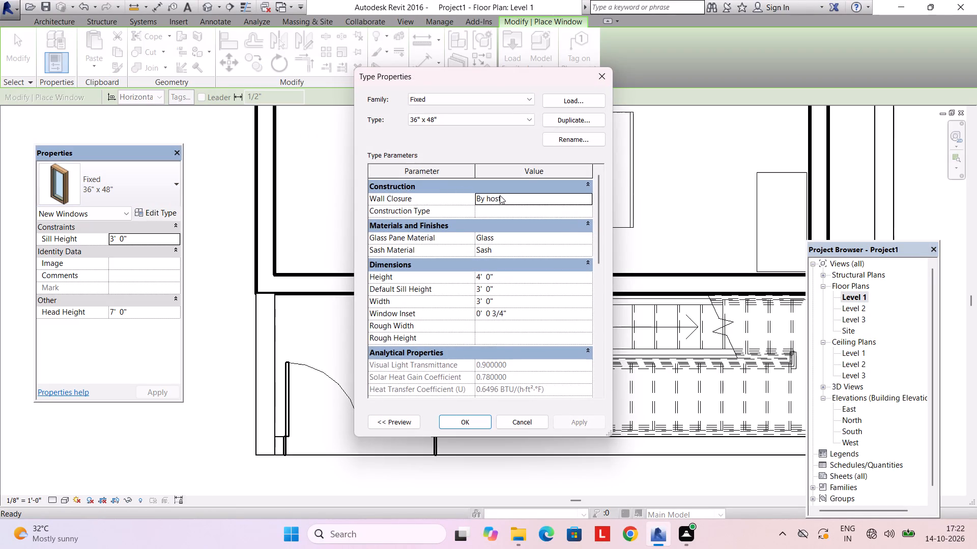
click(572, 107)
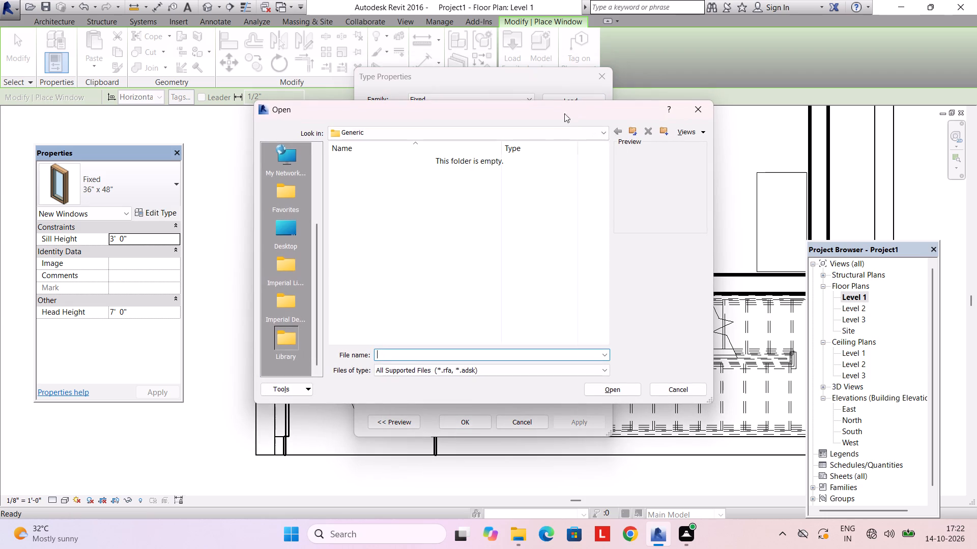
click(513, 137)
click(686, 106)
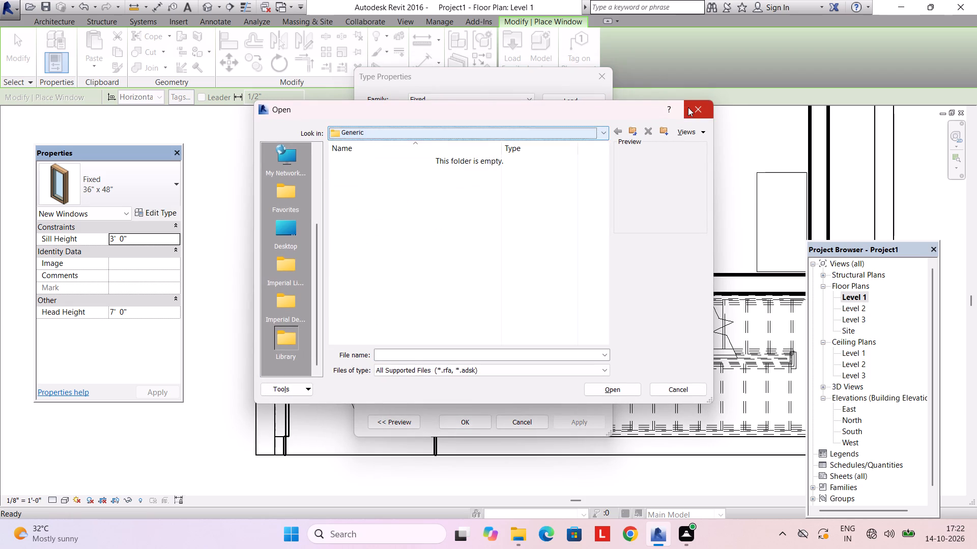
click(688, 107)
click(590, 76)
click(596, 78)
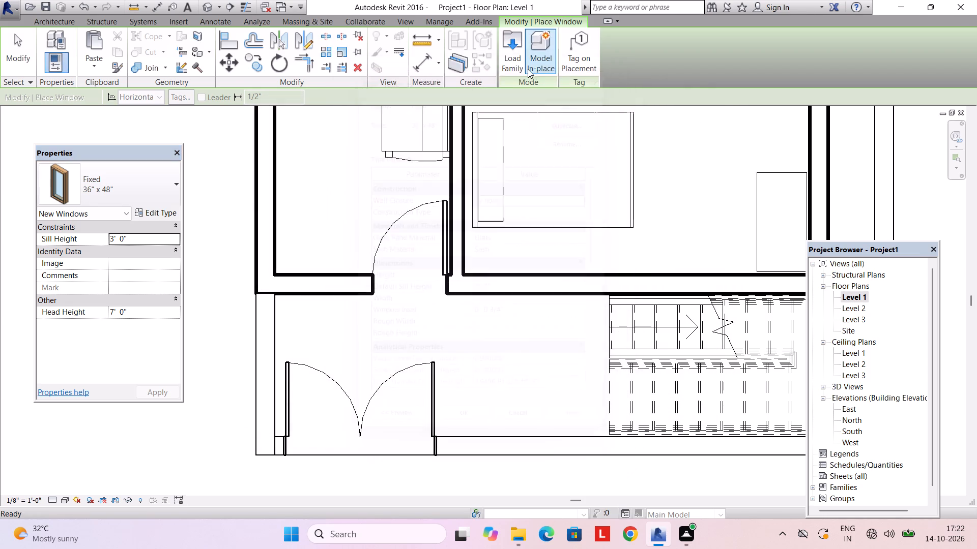
Load the Casement Dbl with Trim window family from the US Imperial library's Windows folder.
click(518, 59)
click(452, 140)
double_click(449, 204)
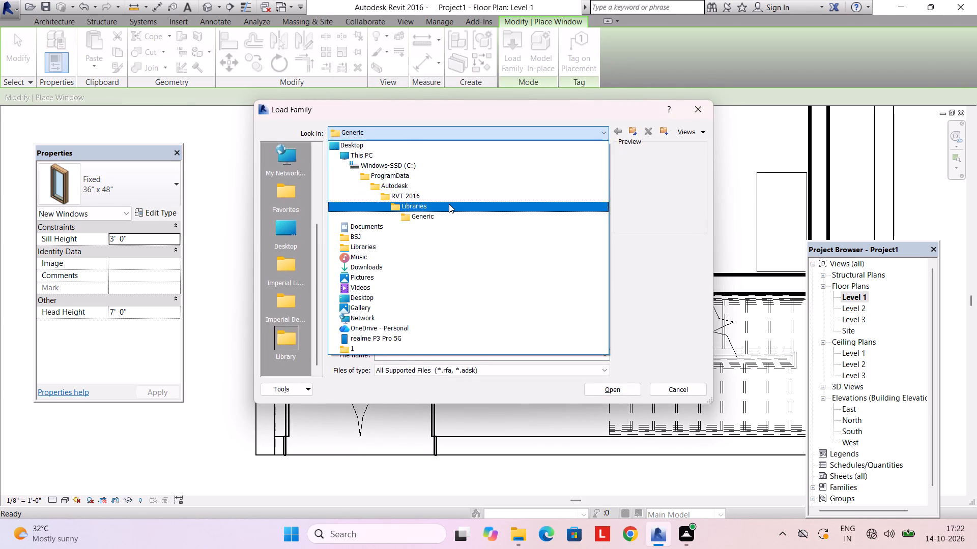
double_click(438, 184)
scroll(437, 186, down, 10)
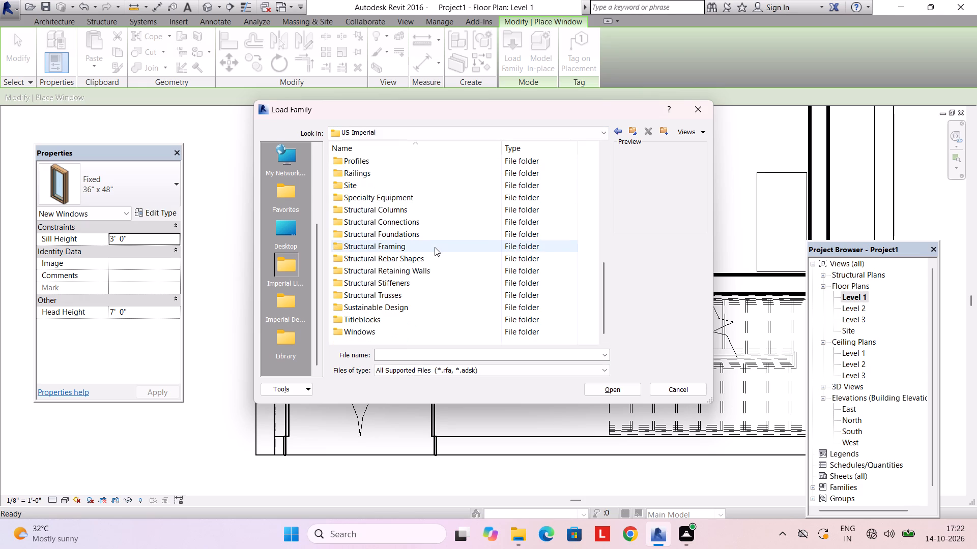
scroll(435, 247, down, 5)
double_click(399, 337)
click(420, 203)
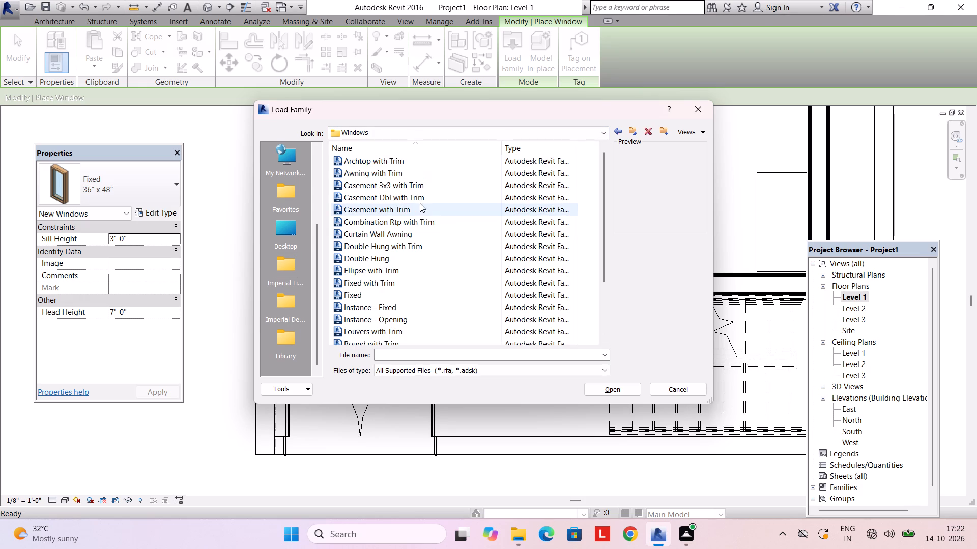
click(421, 194)
click(612, 389)
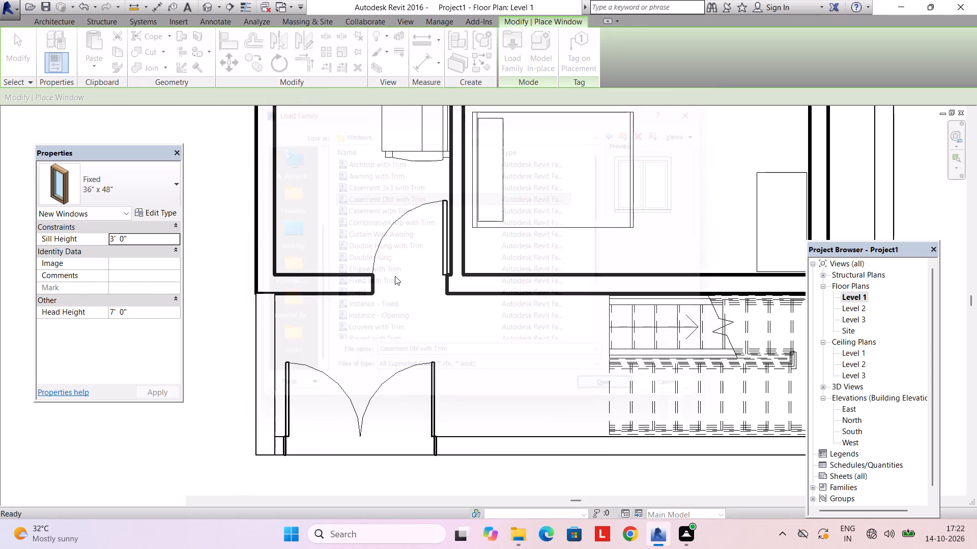
Place 48" x 48" Casement Dbl with Trim windows in the front bedroom's stair-side front wall and the middle bedroom's outer side wall beside the wardrobe.
scroll(288, 213, down, 3)
middle_drag(294, 222, 297, 341)
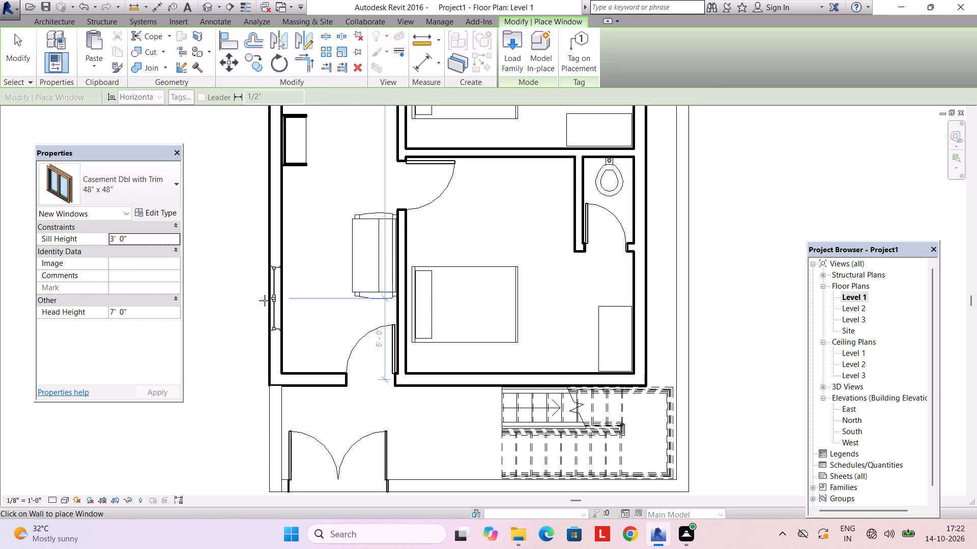
middle_drag(326, 253, 326, 318)
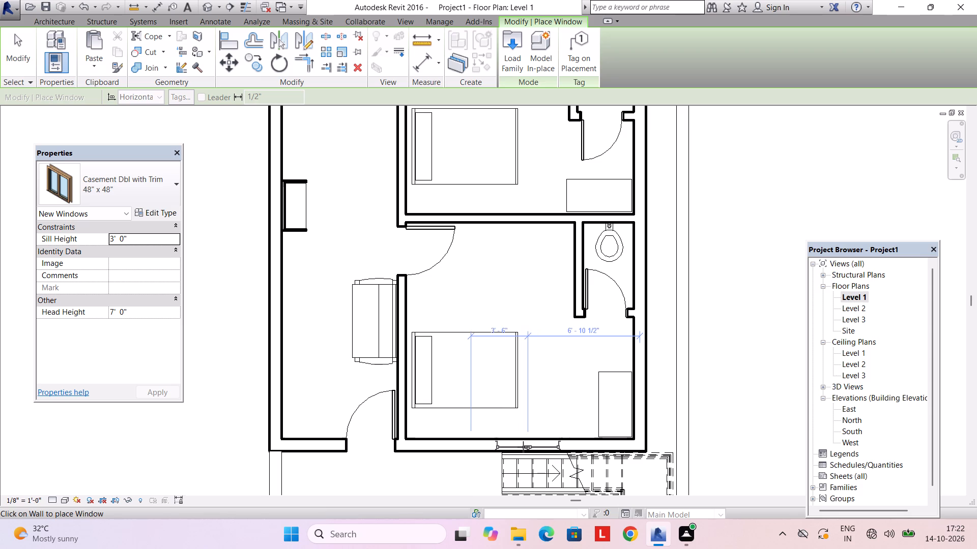
click(523, 447)
middle_drag(569, 350, 526, 450)
middle_drag(535, 400, 525, 459)
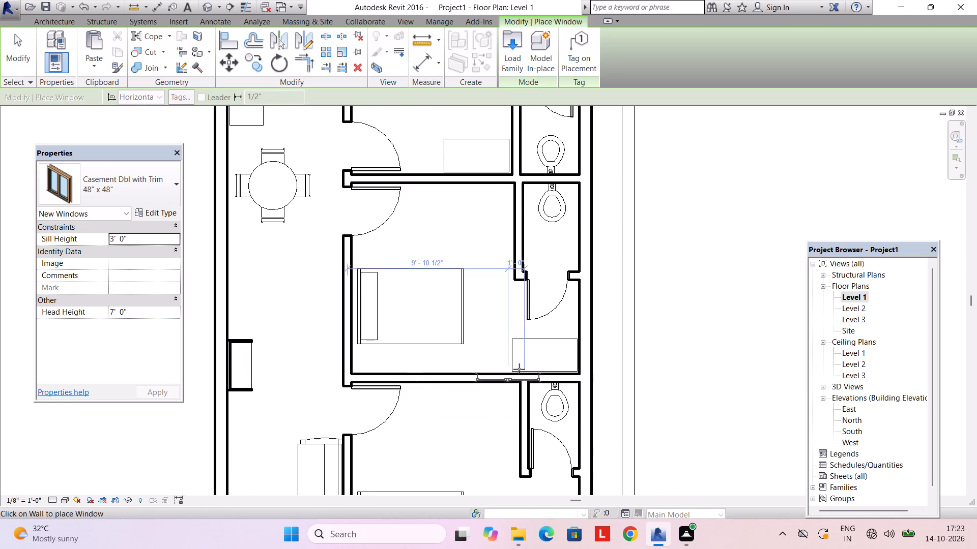
middle_drag(522, 345, 498, 361)
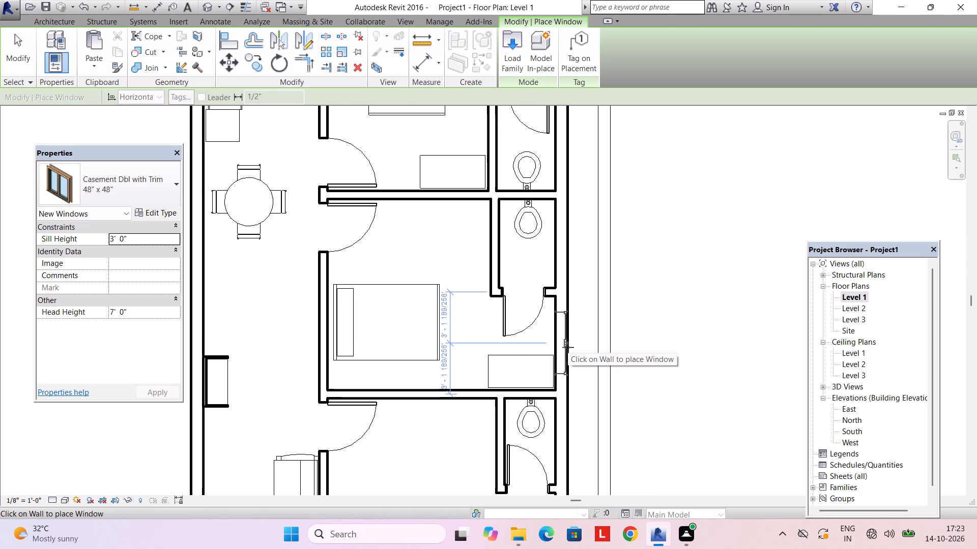
click(568, 347)
Place two 48" x 48" casement windows in the rear bedroom: one in the outer side wall, one in the rear wall about 6'-6" from the corner.
middle_drag(498, 269, 457, 410)
middle_drag(461, 338, 445, 414)
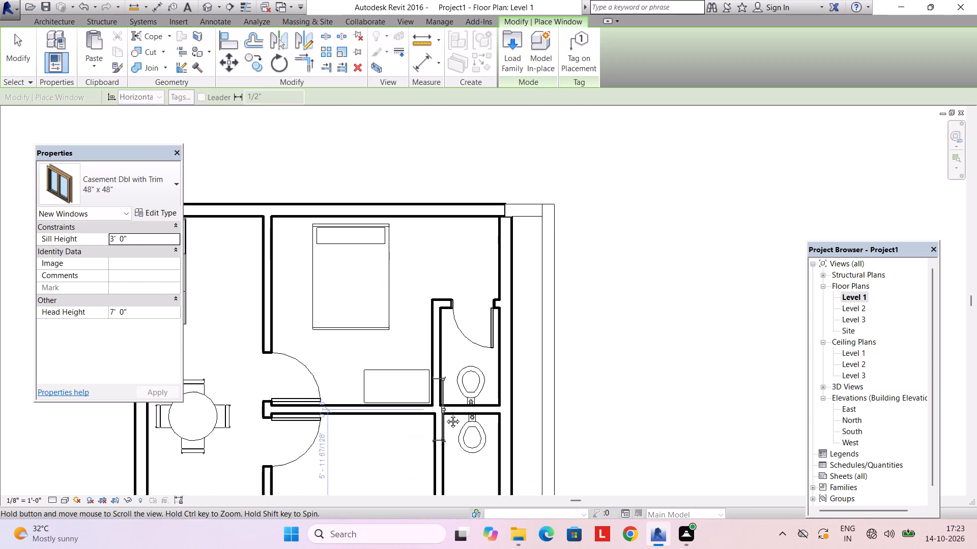
middle_drag(445, 414, 445, 412)
click(509, 254)
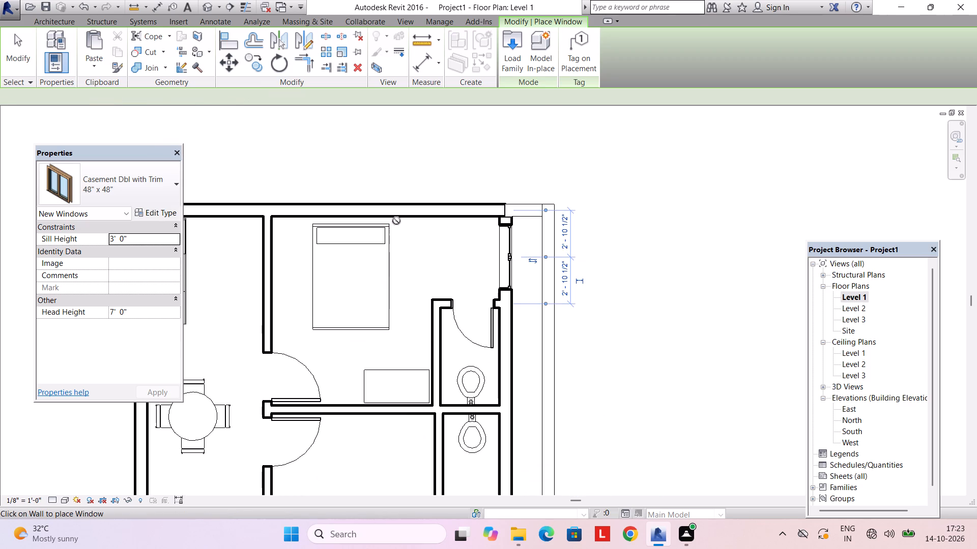
click(400, 206)
Place 48" x 48" casement windows in the kitchen's side wall about 4'-6" from the rear wall, centred in its rear wall, and beside the dining table.
middle_drag(358, 262, 513, 288)
scroll(376, 263, down, 1)
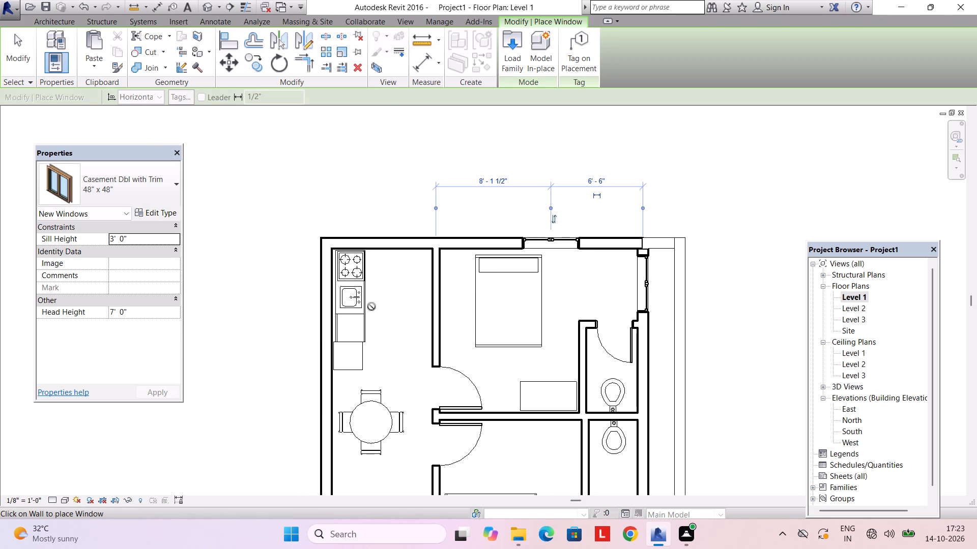
click(318, 310)
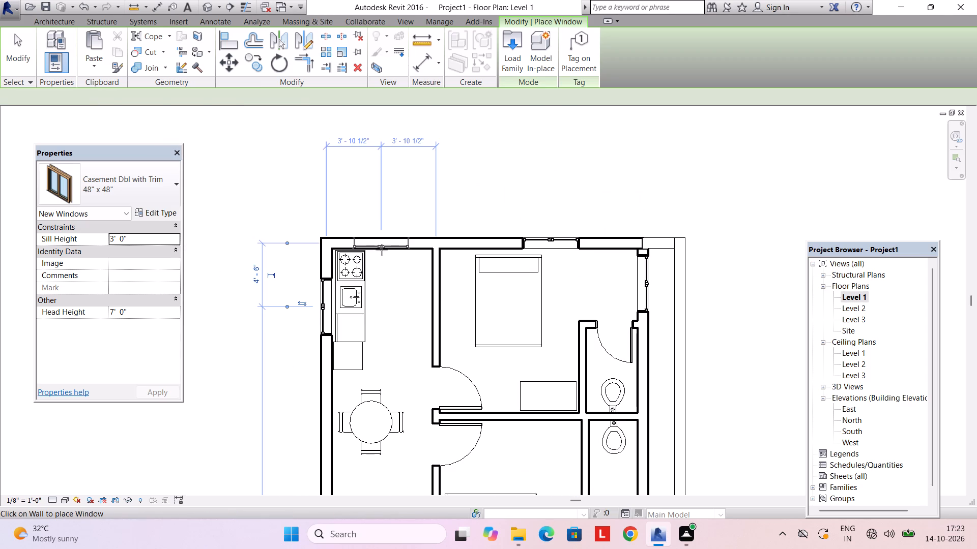
click(382, 240)
middle_drag(377, 380, 377, 276)
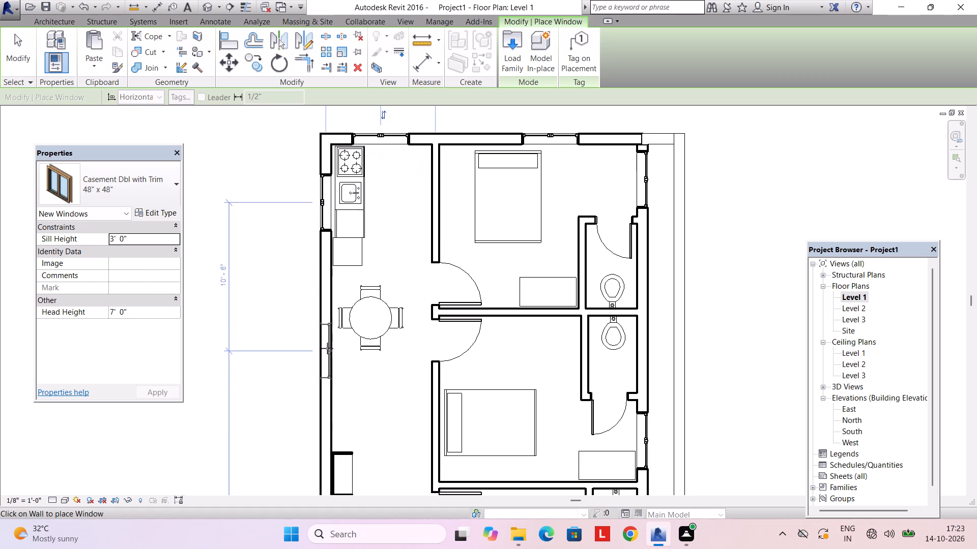
click(322, 348)
Place a 36" x 72" Fixed window in the living room's front wall beside the entrance door, about 2'-6" from the outer corner.
middle_drag(343, 392, 362, 242)
middle_drag(352, 353, 366, 218)
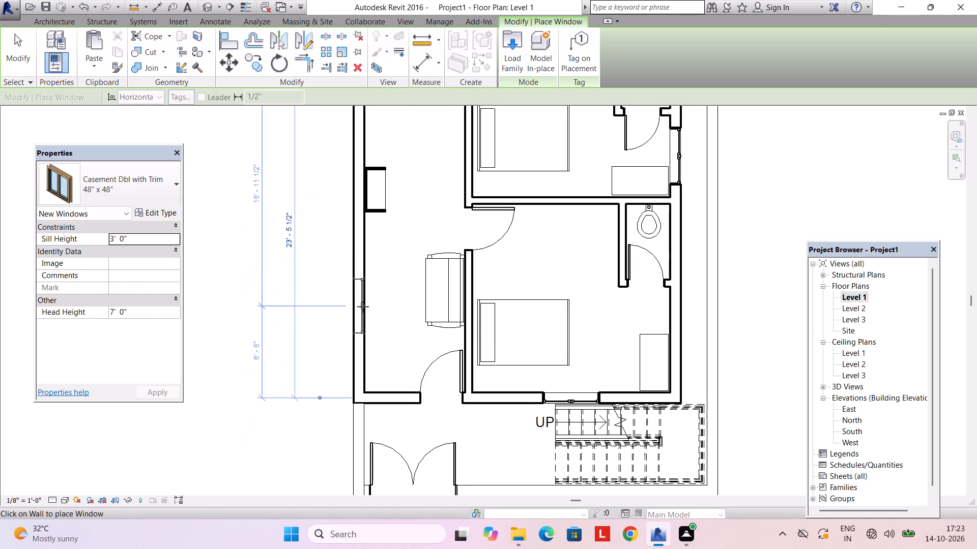
scroll(361, 297, down, 3)
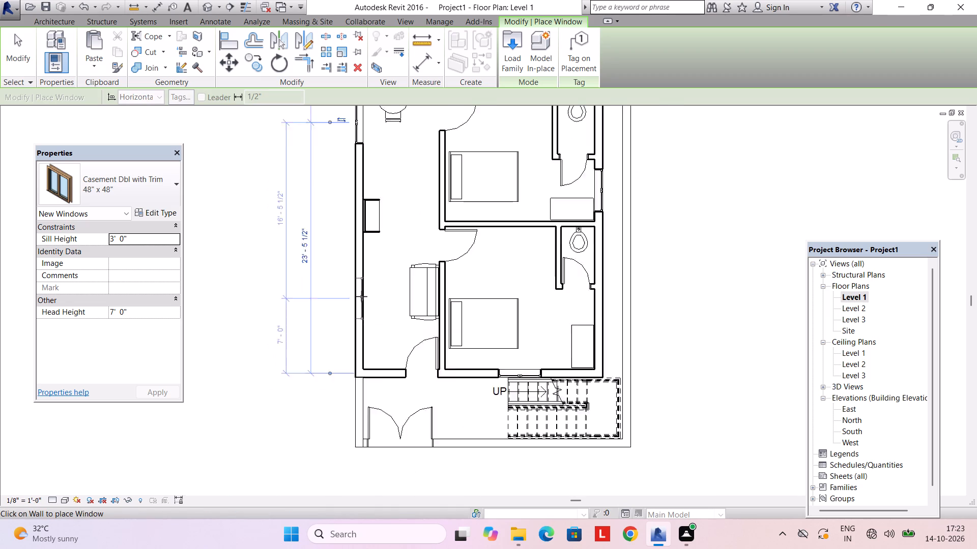
middle_drag(361, 296, 361, 315)
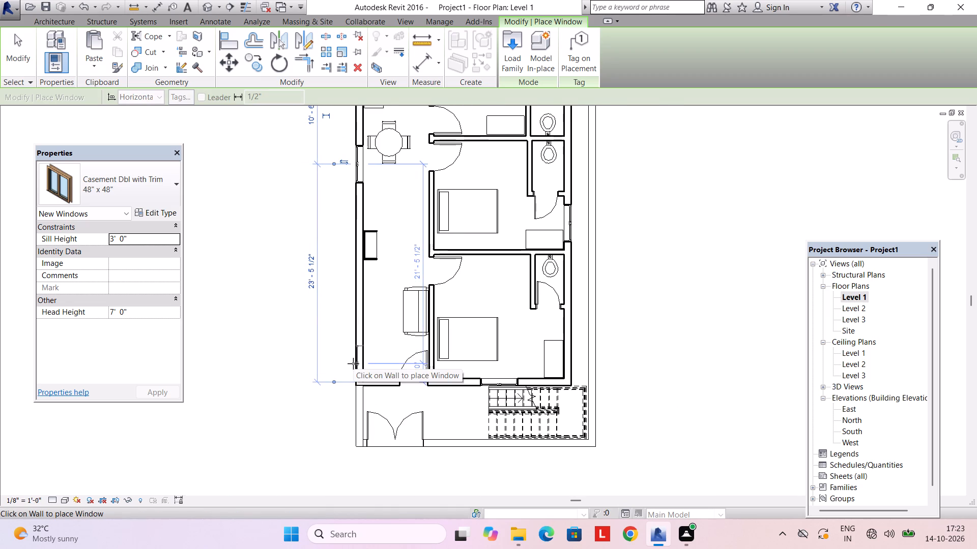
click(160, 186)
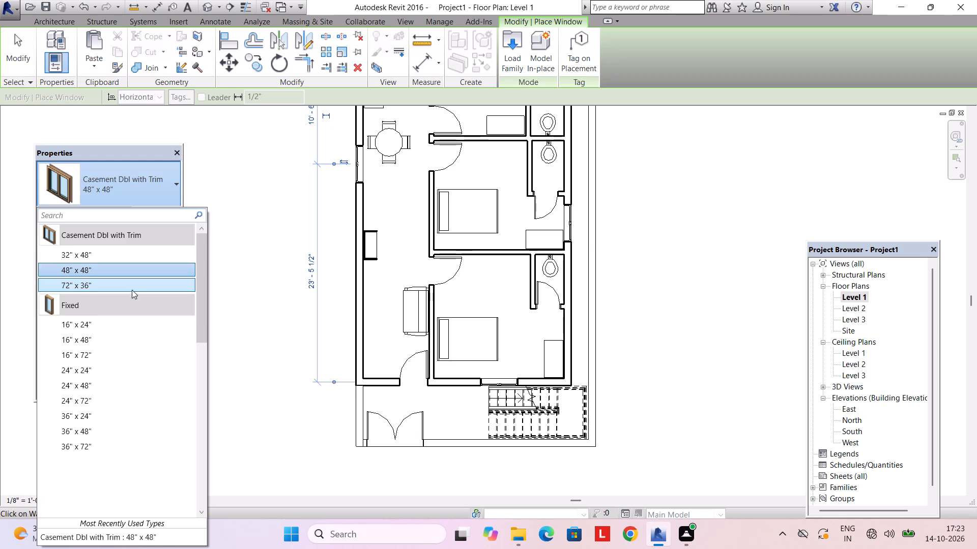
click(94, 445)
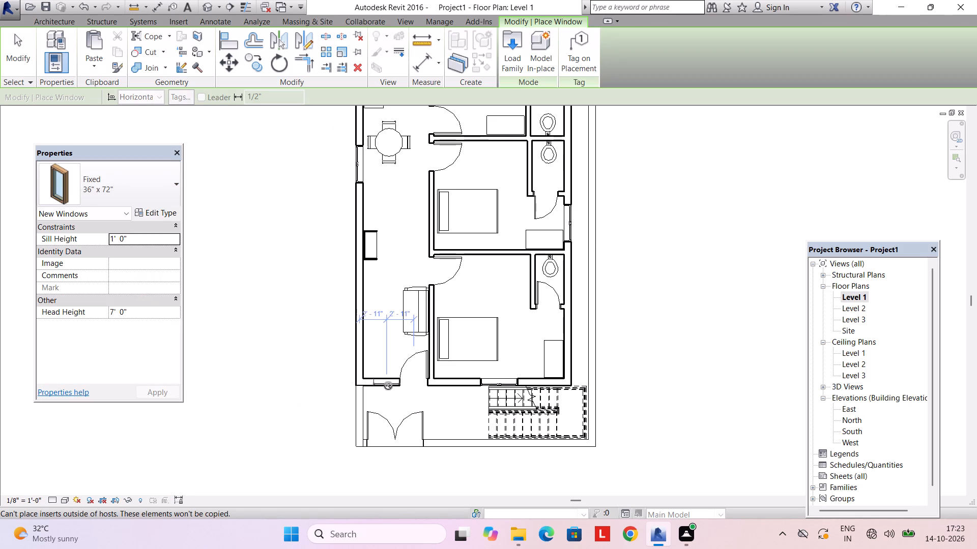
scroll(381, 386, up, 4)
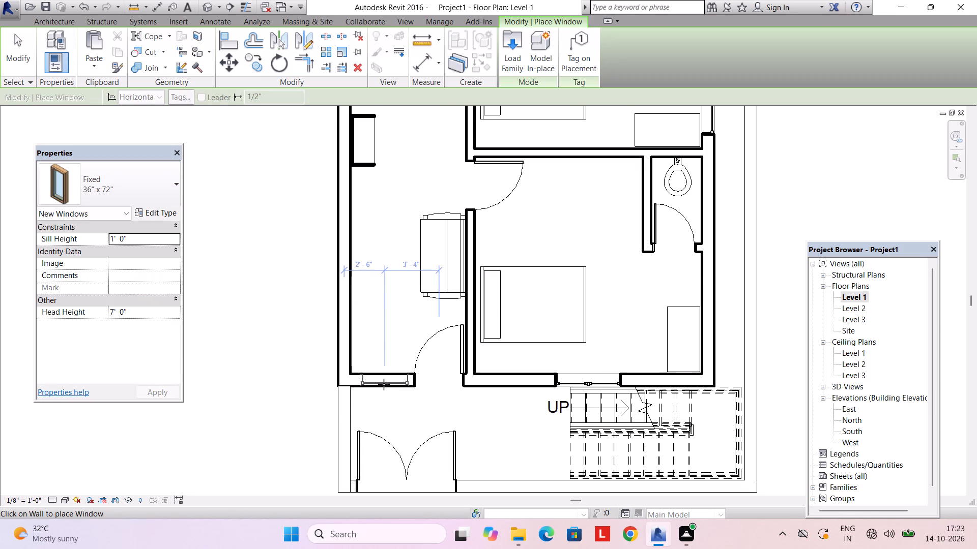
click(384, 384)
key(Escape)
key(Escape)
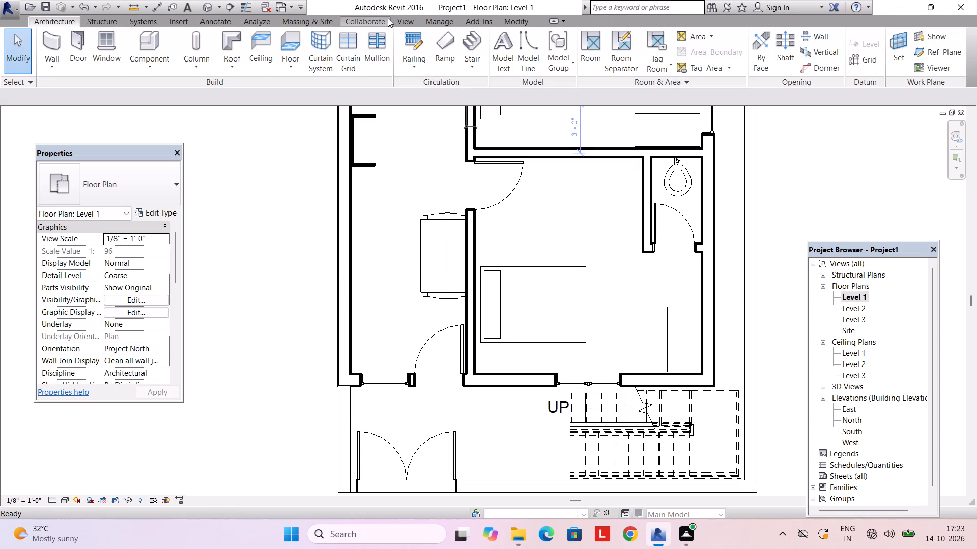
Nudge the new fixed window along the front wall toward the outer corner, with its centre about 2'-0" from it.
click(388, 18)
click(406, 19)
click(367, 42)
scroll(408, 230, down, 1)
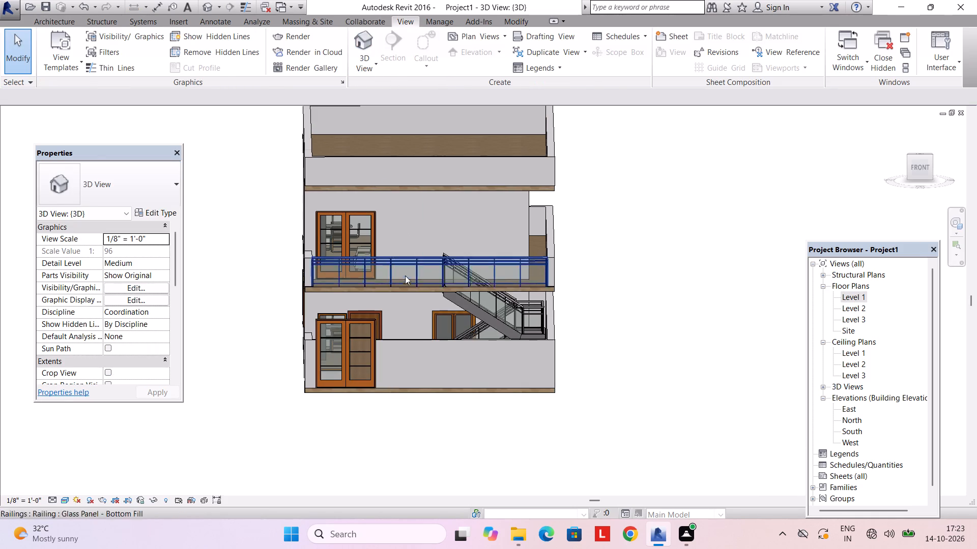
middle_drag(396, 292, 382, 343)
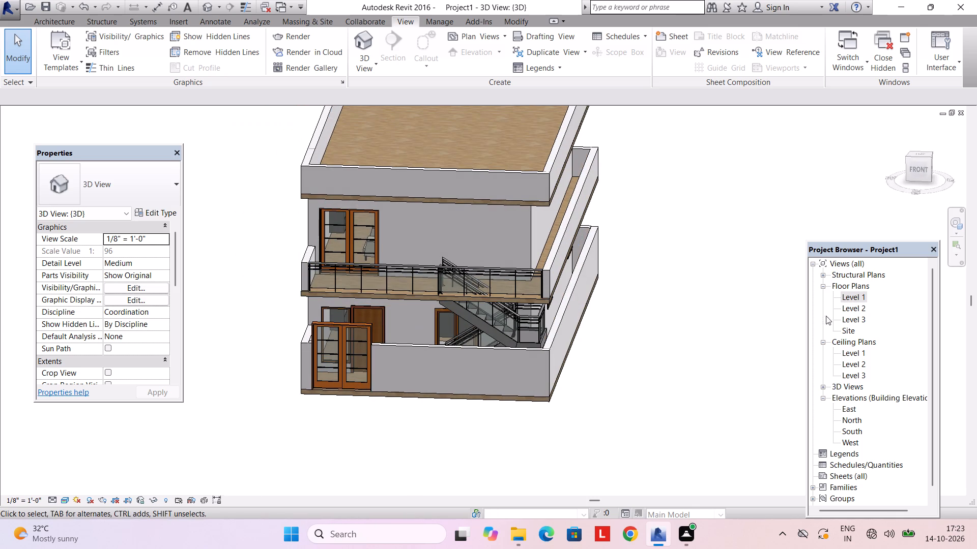
double_click(857, 292)
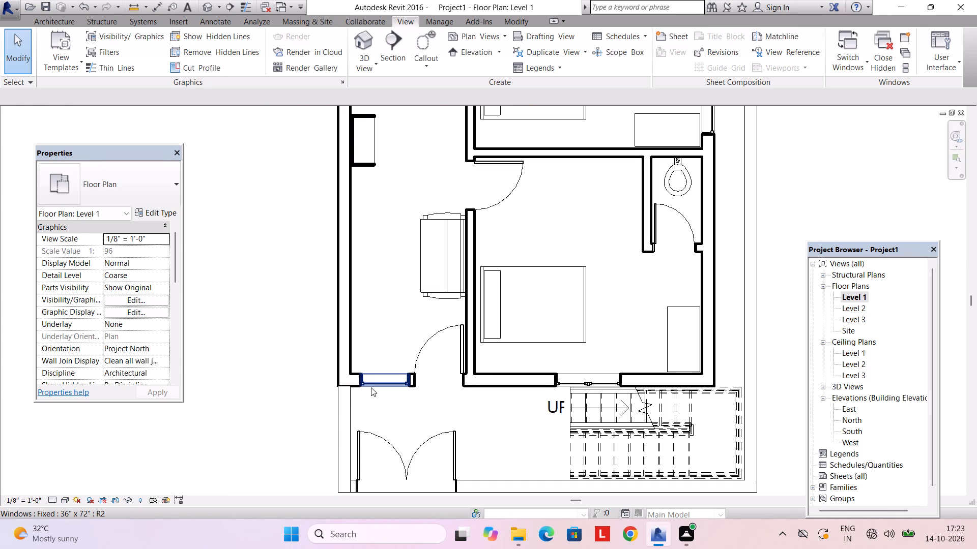
click(374, 384)
key(Left)
key(Left)
key(Left)
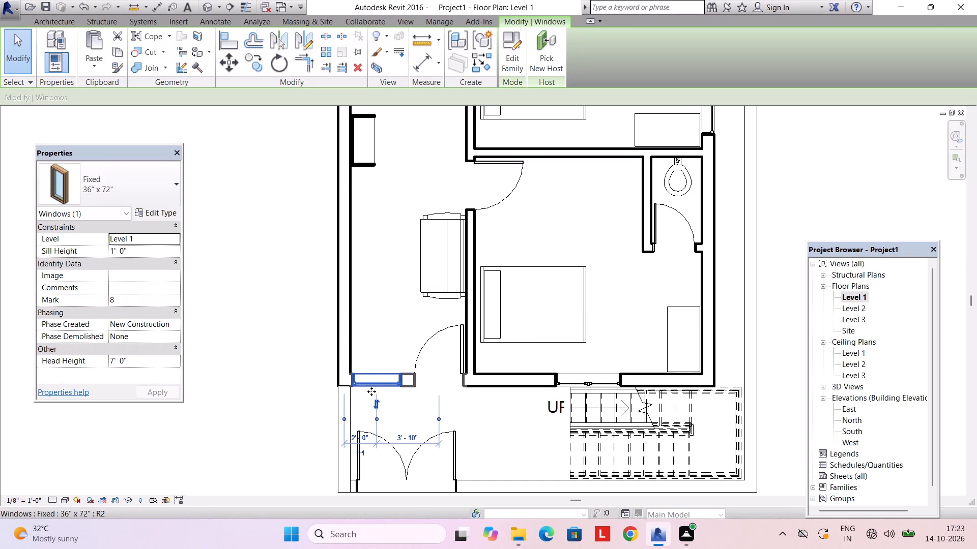
key(Escape)
Examine the front and side walls in the 3D view to check the Level 1 windows.
click(365, 59)
click(369, 85)
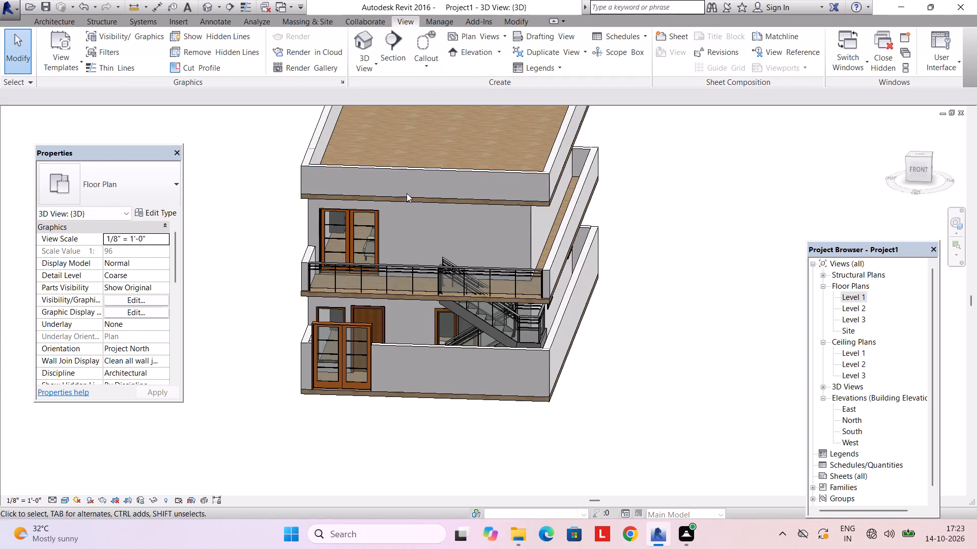
scroll(393, 237, down, 2)
shift+middle_drag(388, 279, 424, 281)
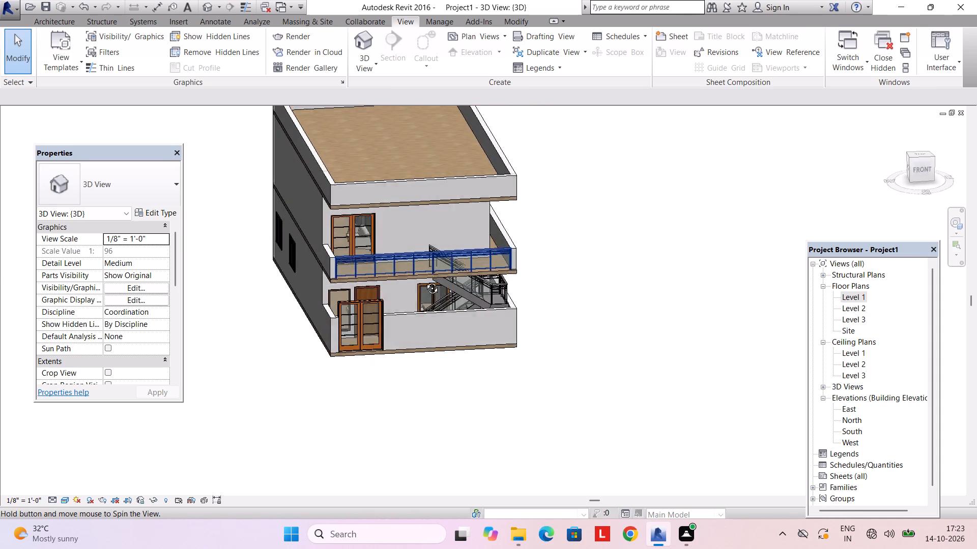
shift+middle_drag(424, 281, 424, 247)
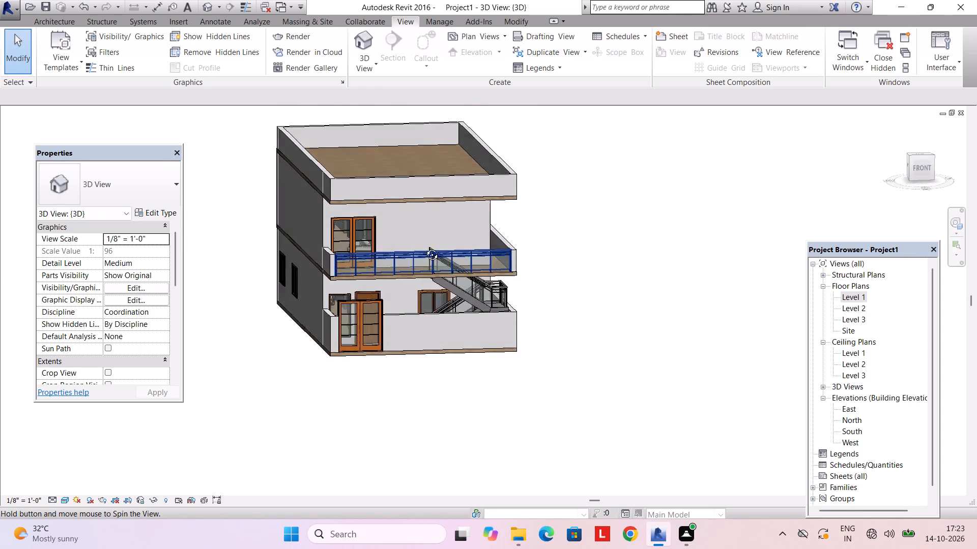
shift+middle_drag(424, 247, 330, 236)
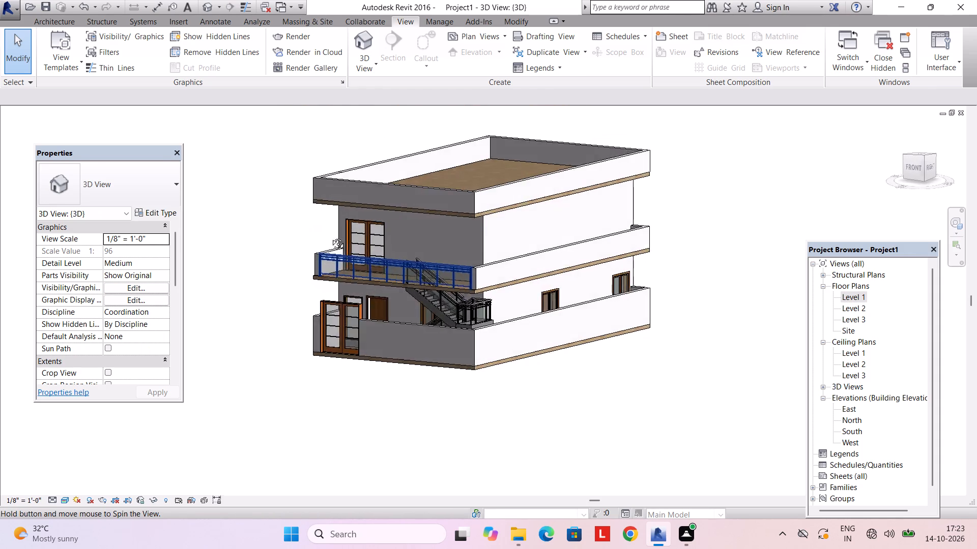
shift+middle_drag(330, 236, 340, 276)
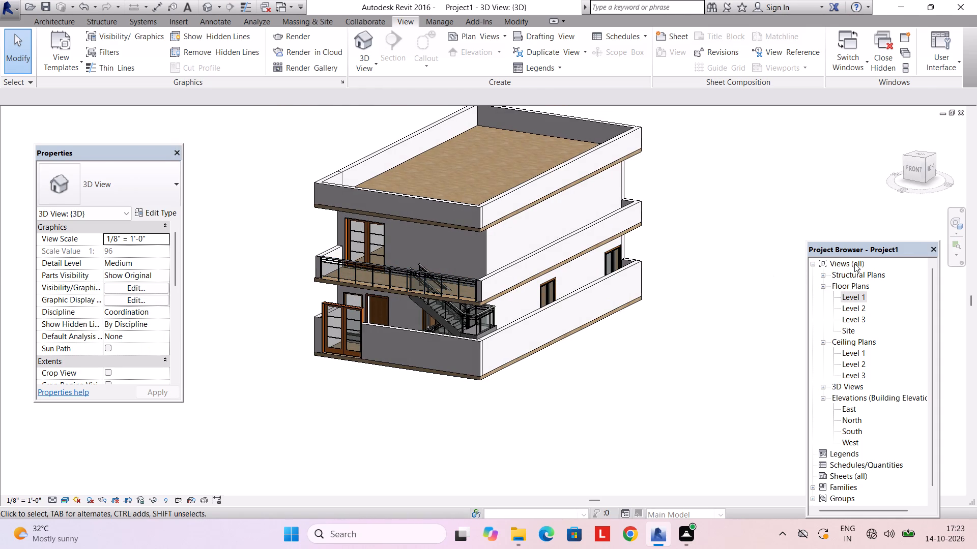
Copy all the 48" x 48" casement windows of Level 1, leaving out the fixed window beside the entrance.
click(858, 304)
double_click(855, 294)
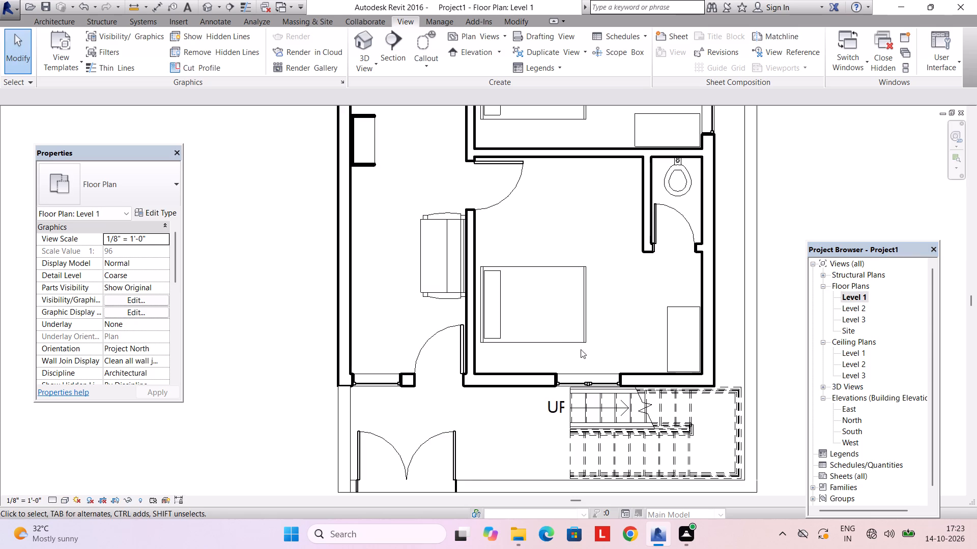
scroll(581, 343, down, 4)
scroll(630, 319, up, 1)
click(583, 370)
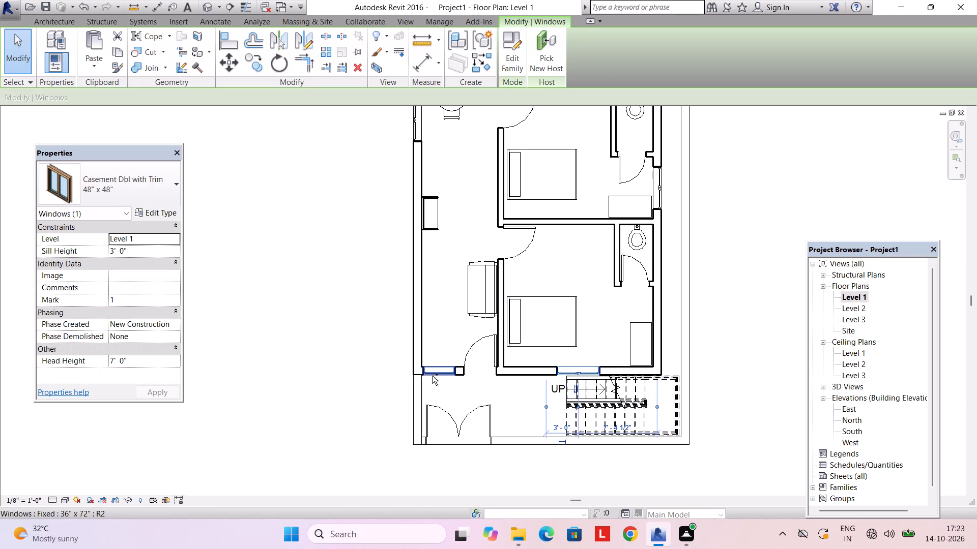
ctrl+click(432, 375)
key(Escape)
ctrl+click(580, 372)
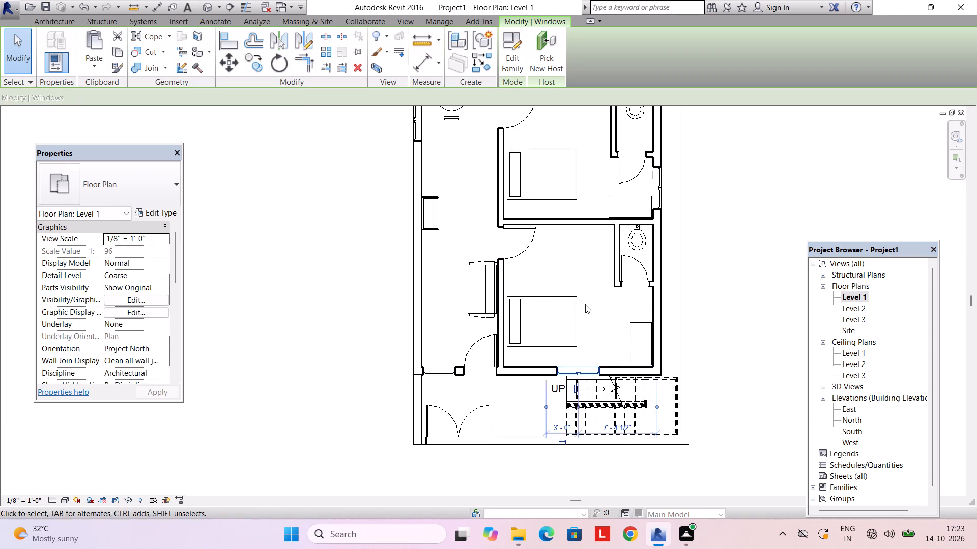
middle_drag(585, 304, 567, 384)
ctrl+click(635, 259)
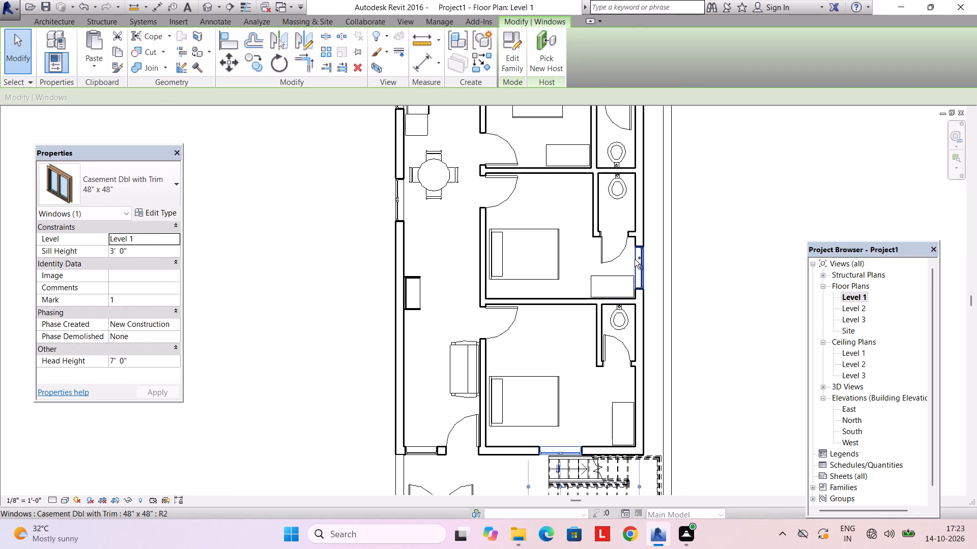
middle_drag(621, 254, 593, 371)
ctrl+click(612, 190)
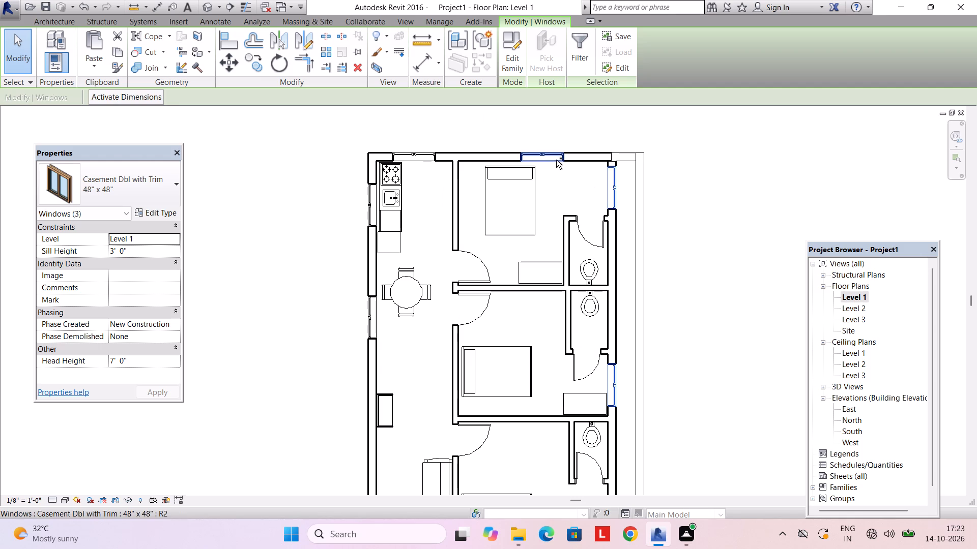
ctrl+click(556, 160)
ctrl+click(422, 157)
ctrl+click(371, 205)
ctrl+click(368, 316)
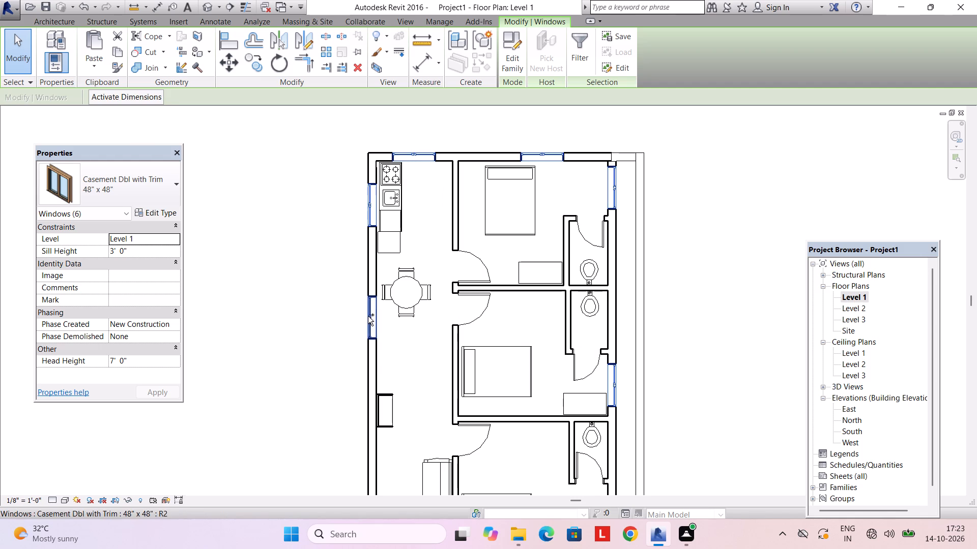
key(ctrl+c)
Paste the copied casement windows into the Level 2 walls, aligned with their Level 1 positions.
double_click(860, 311)
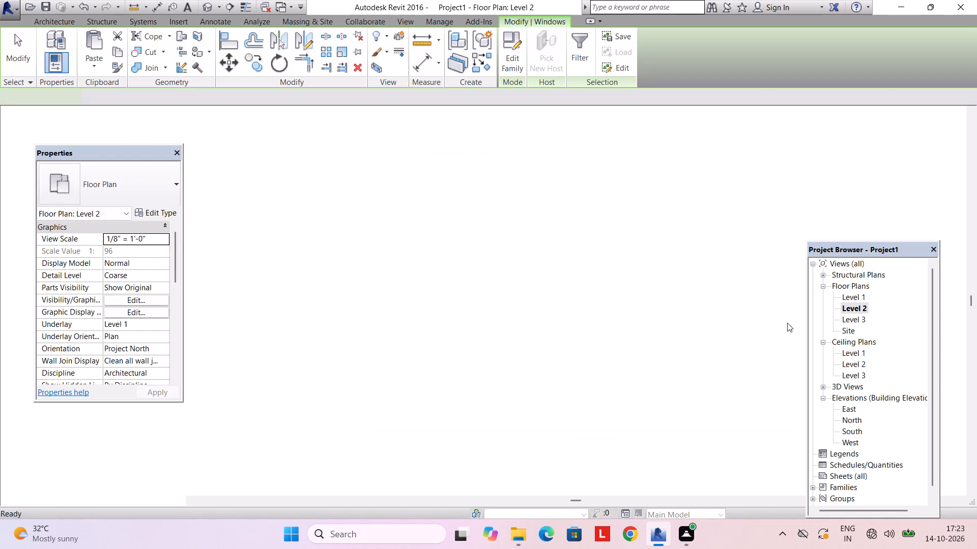
key(ctrl+v)
scroll(540, 297, down, 3)
middle_drag(400, 288, 454, 335)
scroll(337, 308, up, 14)
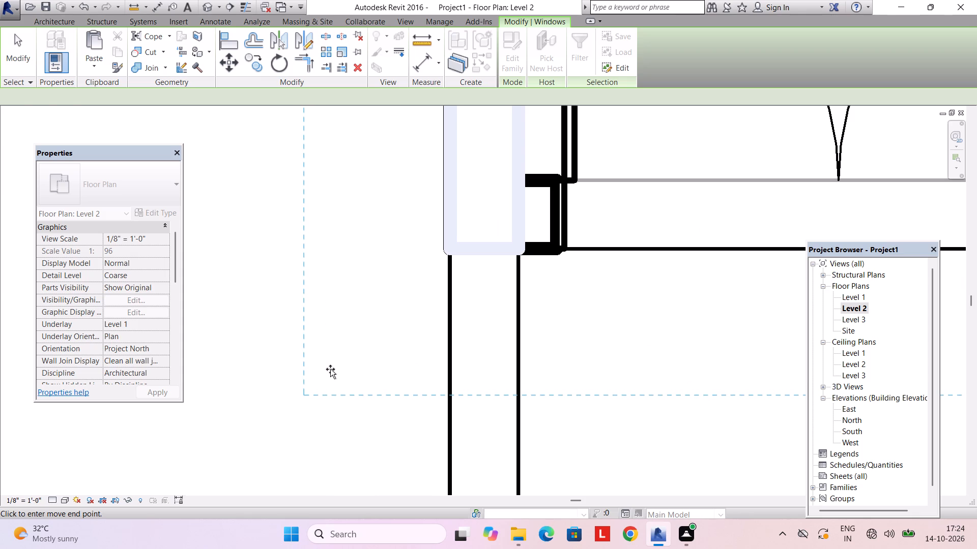
click(330, 369)
click(560, 54)
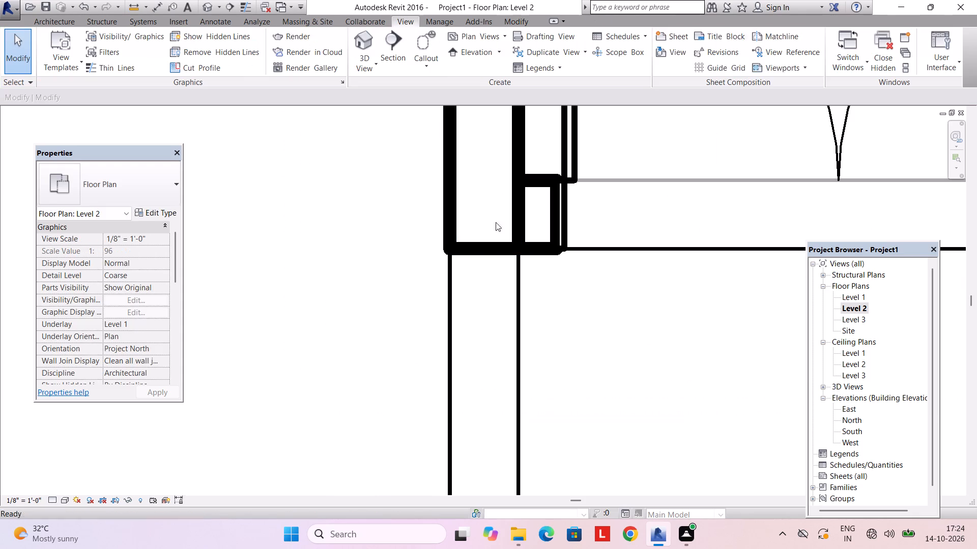
key(Escape)
scroll(465, 287, down, 17)
middle_drag(484, 292, 434, 367)
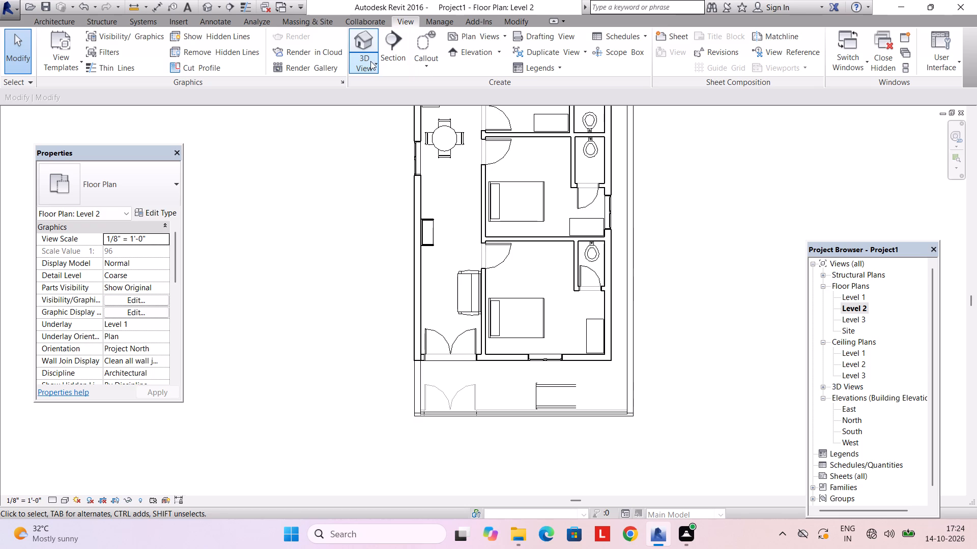
Examine the house from all sides in the 3D view to check the windows on both floors.
click(370, 61)
click(370, 88)
shift+middle_drag(576, 315, 456, 290)
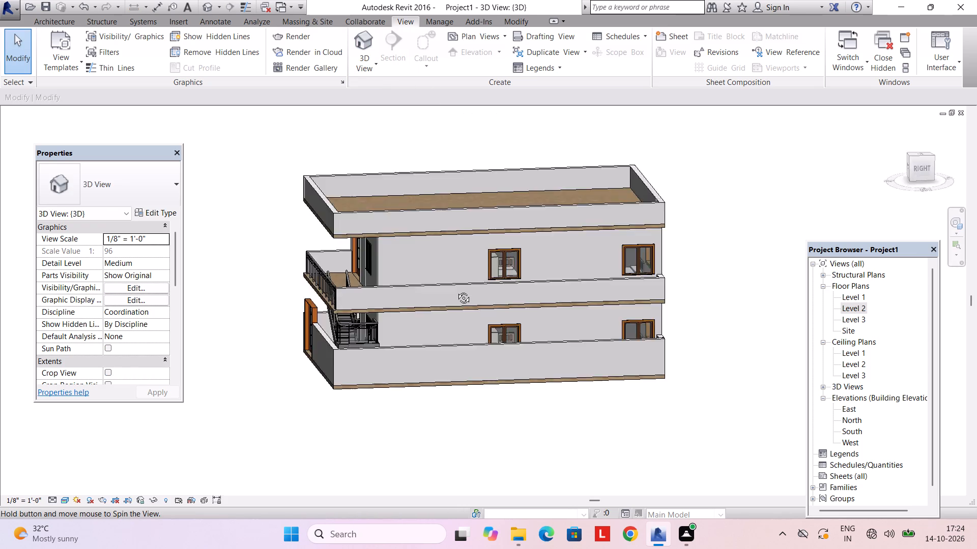
shift+middle_drag(456, 290, 662, 307)
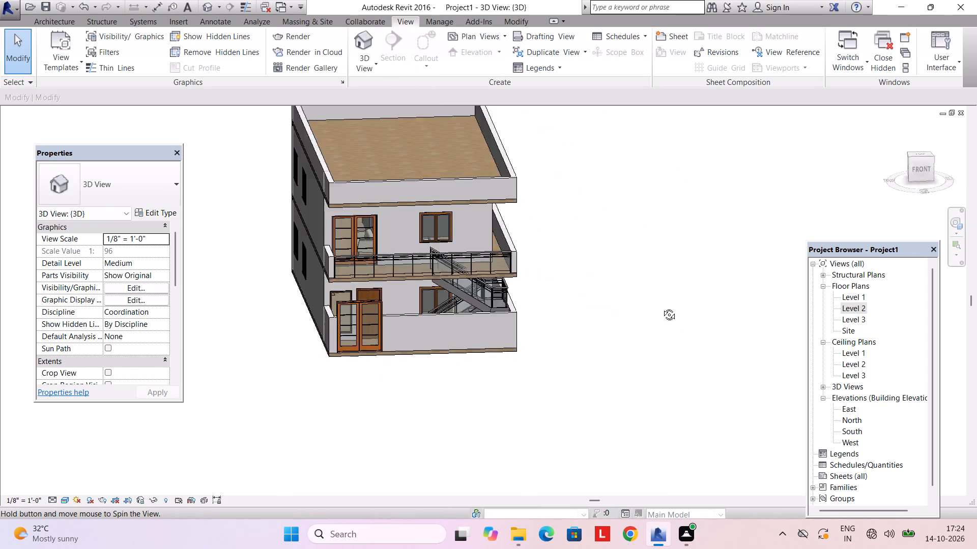
shift+middle_drag(662, 307, 774, 272)
middle_drag(518, 327, 694, 336)
middle_drag(473, 342, 586, 337)
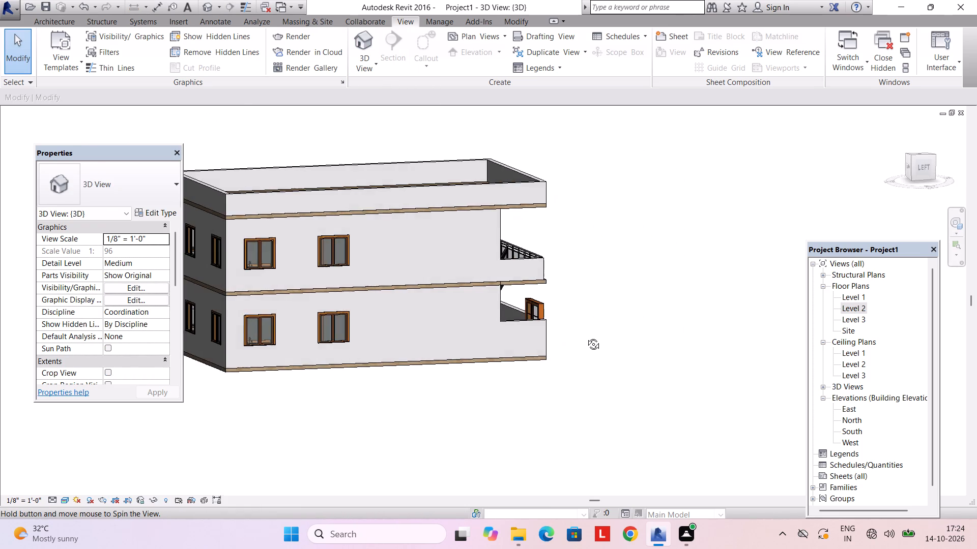
middle_drag(586, 337, 398, 338)
scroll(561, 322, up, 2)
shift+middle_drag(523, 339, 495, 353)
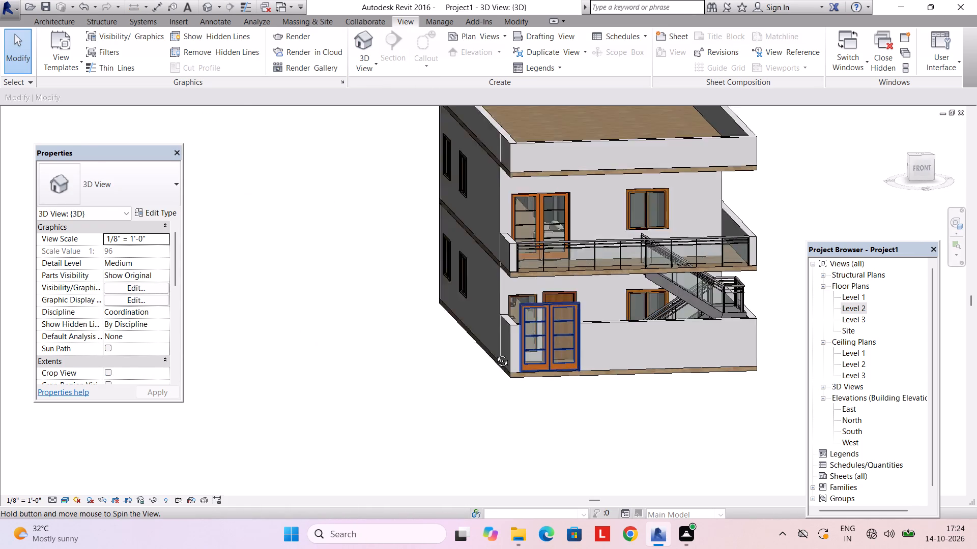
shift+middle_drag(495, 353, 448, 373)
shift+middle_drag(505, 348, 504, 357)
Set the type height of the 60" x 84" double full-glass exterior door in the front boundary wall to 5'.
click(536, 318)
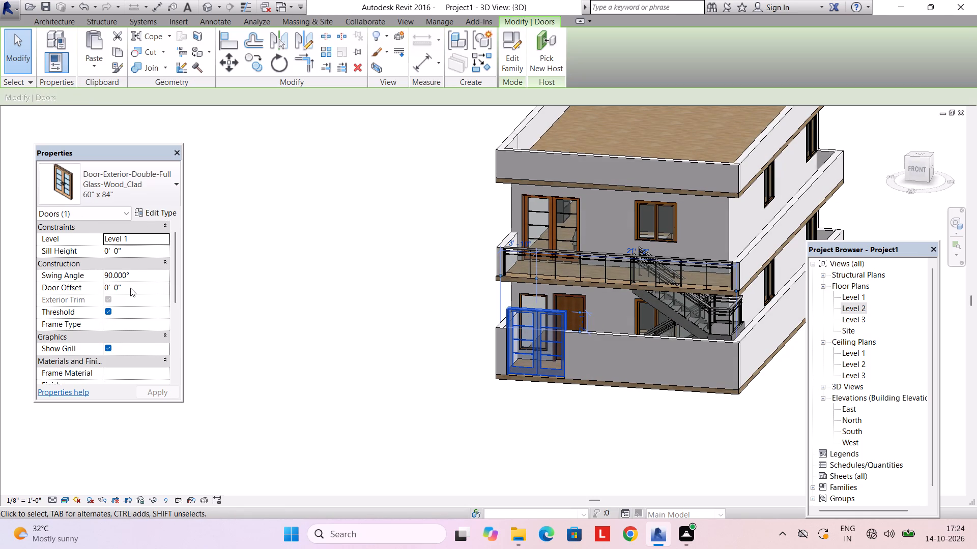
click(161, 213)
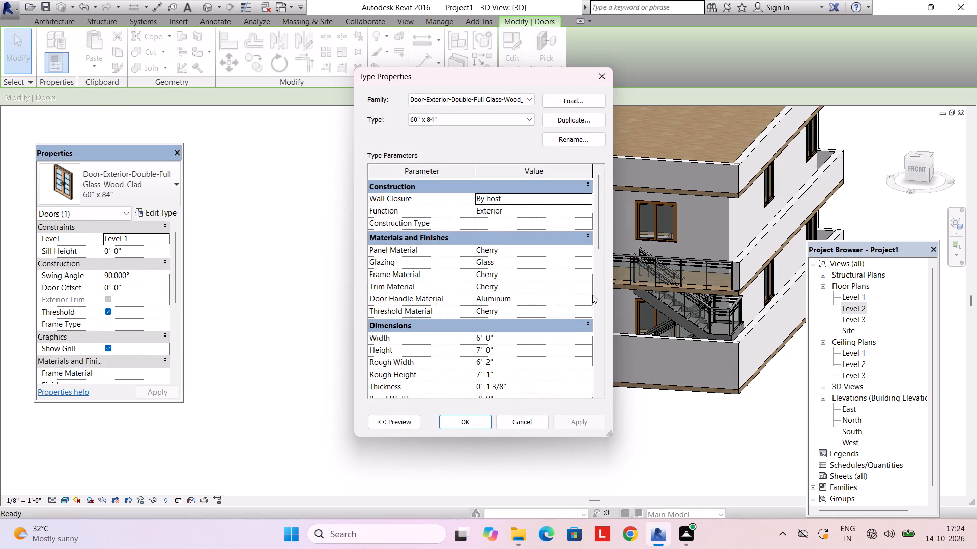
click(513, 339)
click(508, 350)
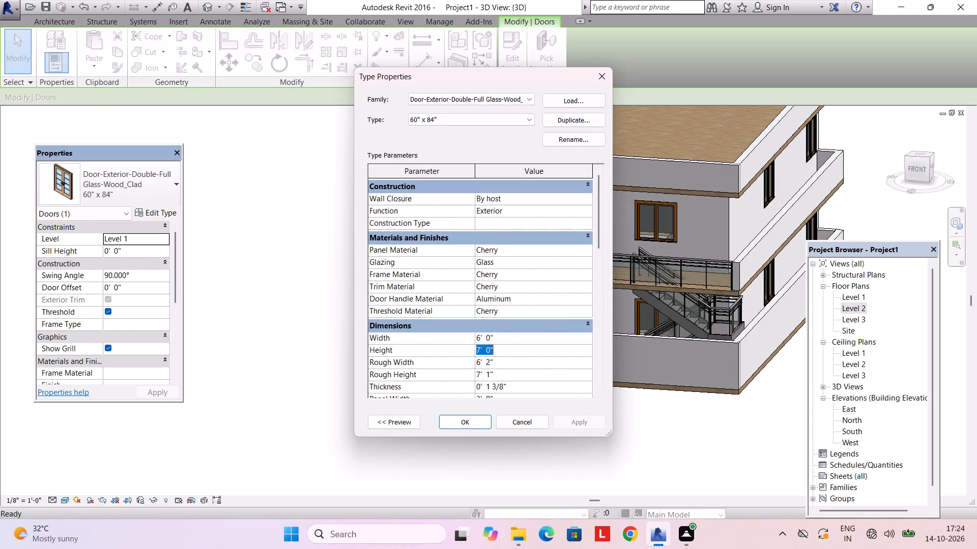
text(5')
key(Return)
key(Return)
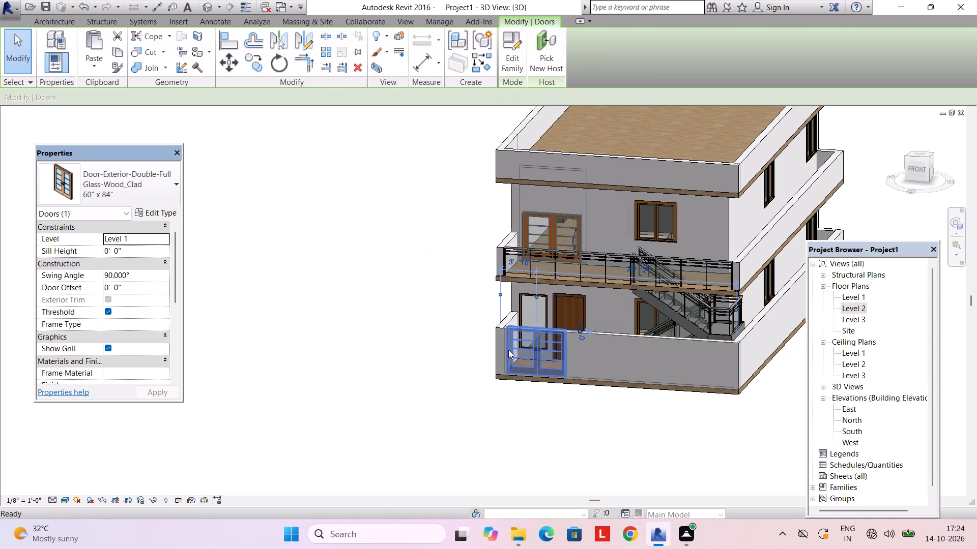
key(Escape)
key(Escape)
shift+middle_drag(470, 455, 539, 406)
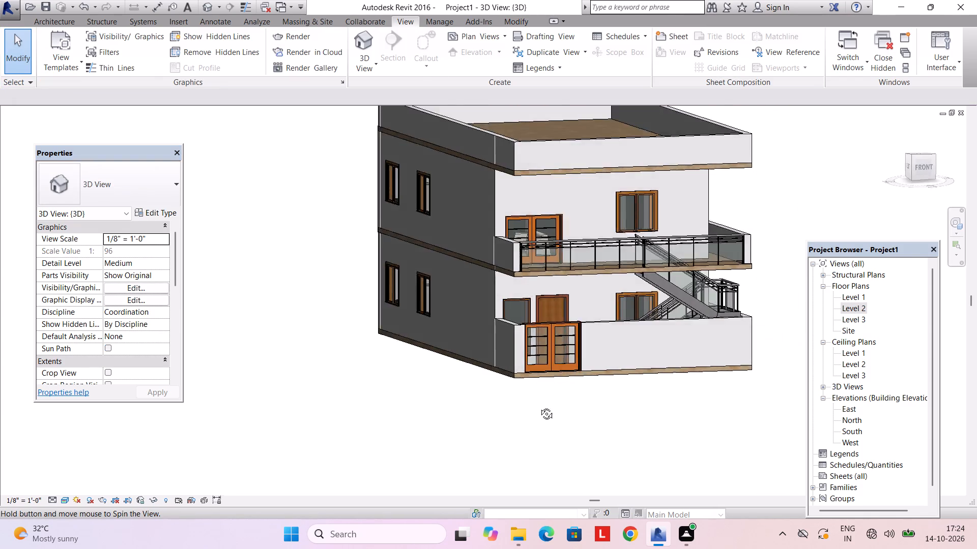
Delete the 60" x 84" double full-glass door in the front wall of Level 2.
shift+middle_drag(539, 406, 473, 423)
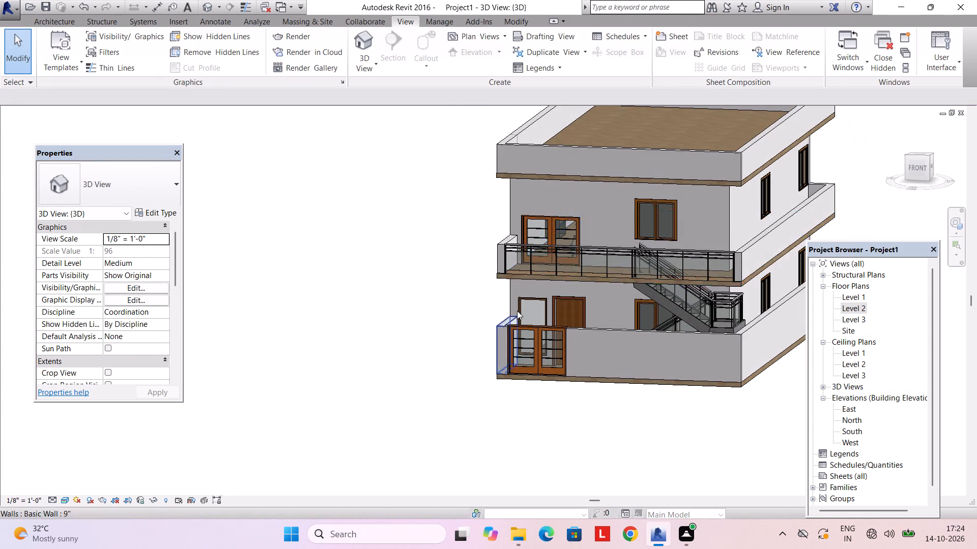
click(551, 216)
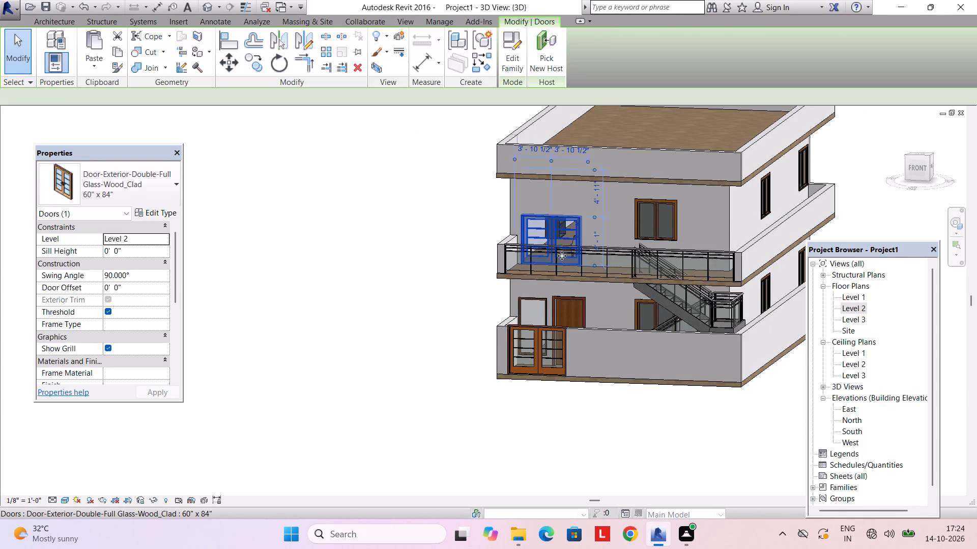
key(Delete)
Copy the 36" x 84" Single-Flush entrance door from Level 1 and paste it into the Level 2 front wall near the partition.
double_click(853, 300)
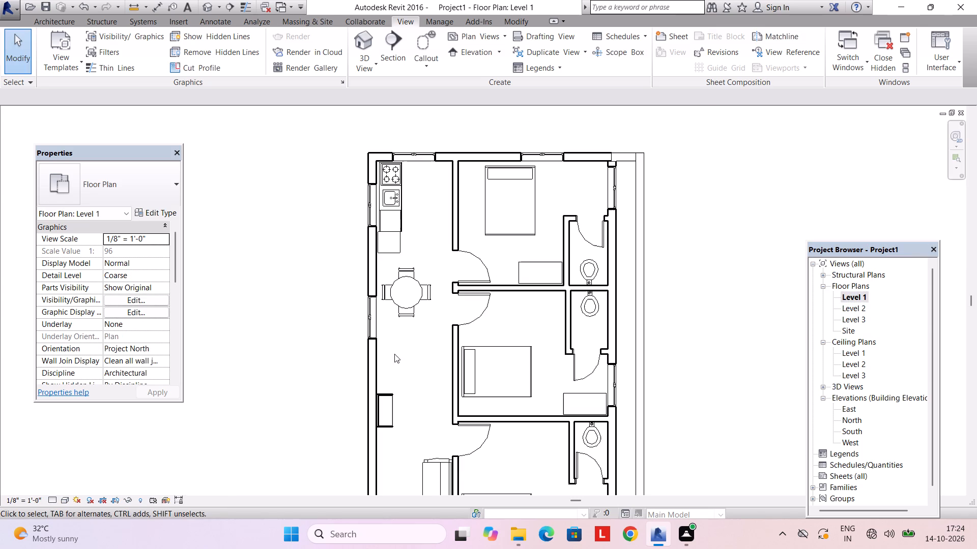
scroll(440, 372, down, 3)
middle_drag(444, 403, 438, 308)
click(425, 394)
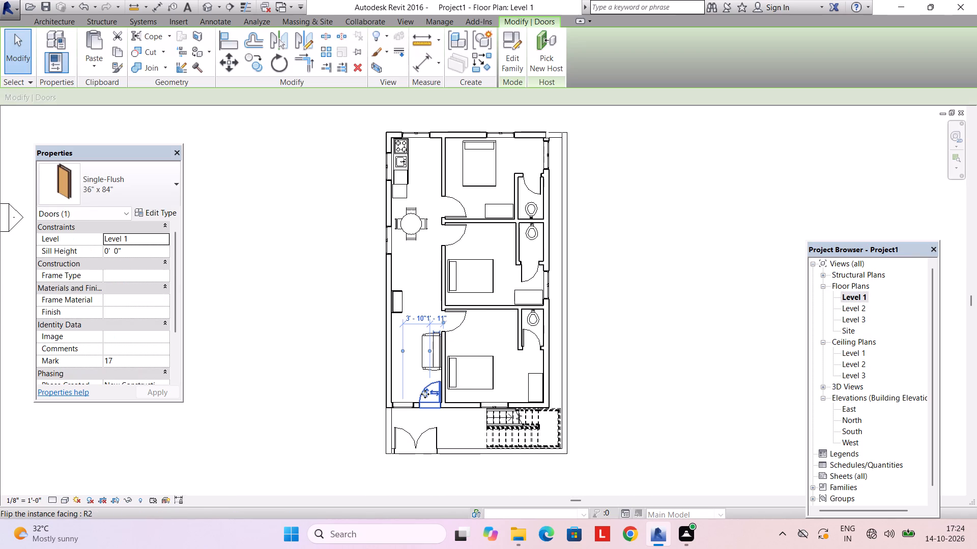
key(ctrl+c)
double_click(848, 308)
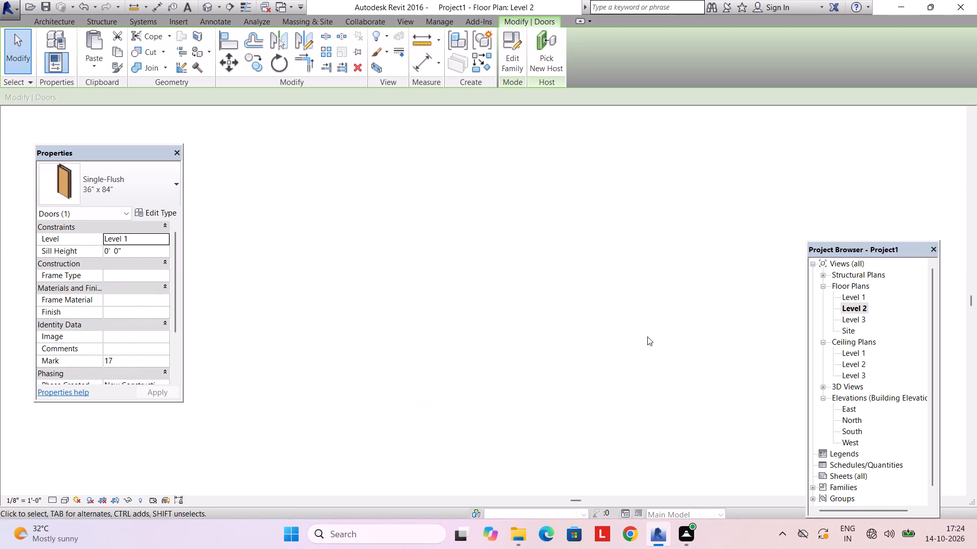
key(ctrl+v)
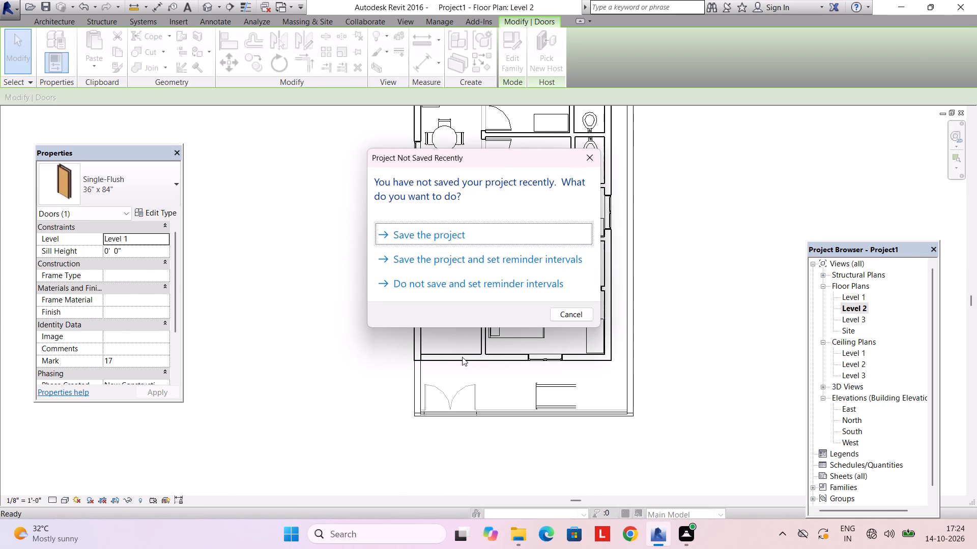
click(584, 161)
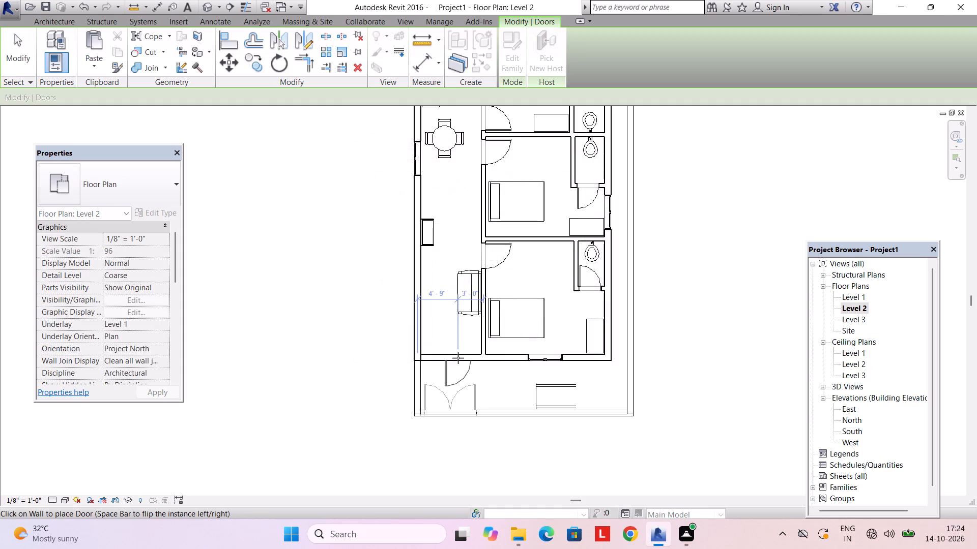
scroll(461, 357, up, 4)
click(467, 353)
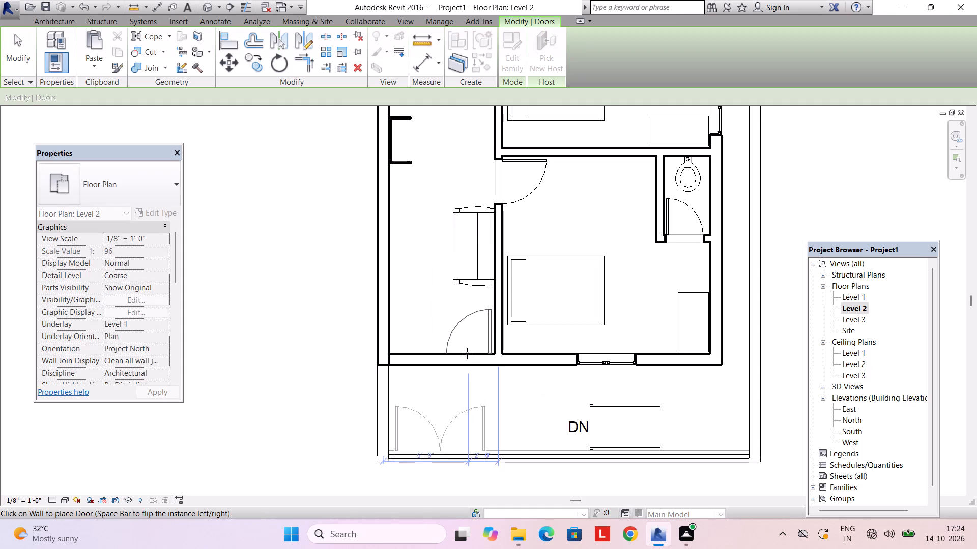
key(Escape)
Copy the 36" x 72" fixed window beside the Level 1 entrance and place it in the Level 2 front wall beside the new door.
double_click(851, 301)
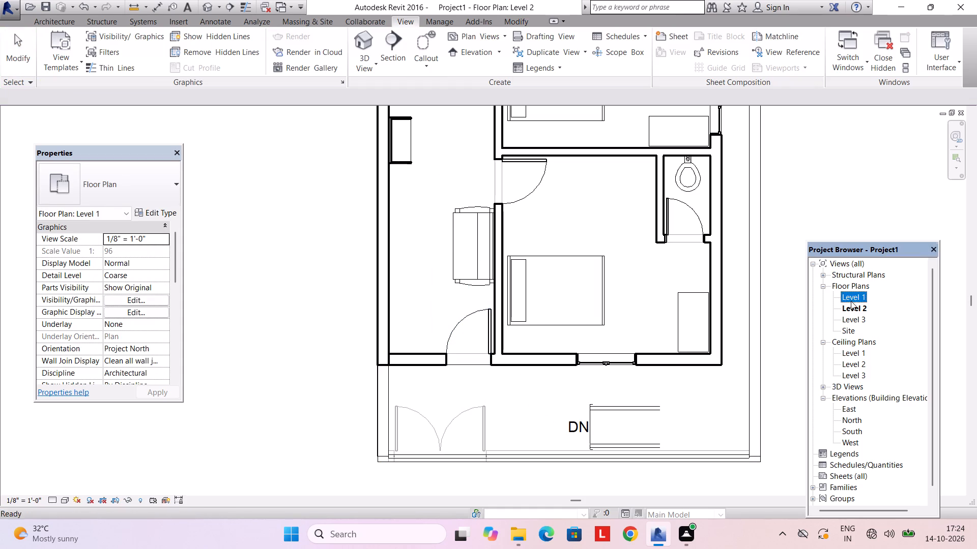
click(400, 407)
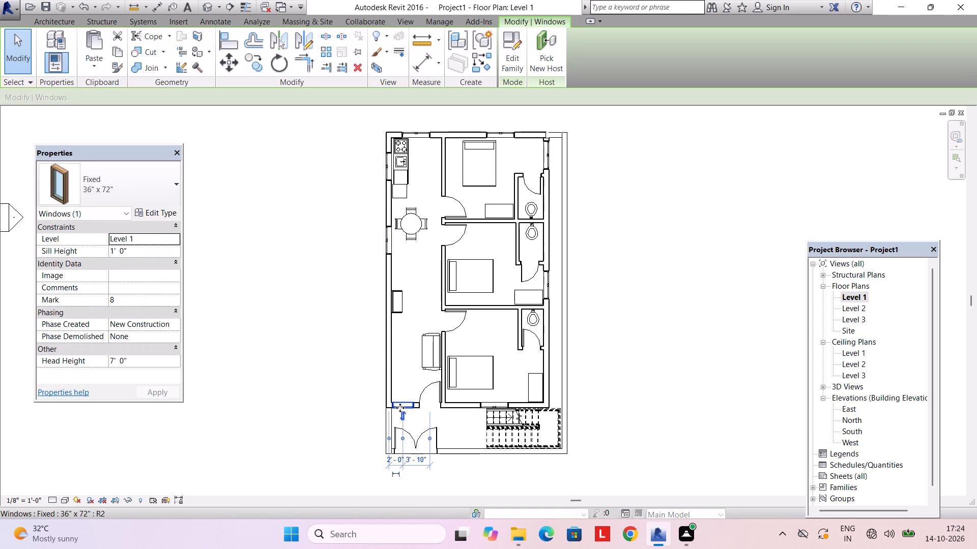
key(ctrl+c)
key(ctrl+v)
double_click(851, 304)
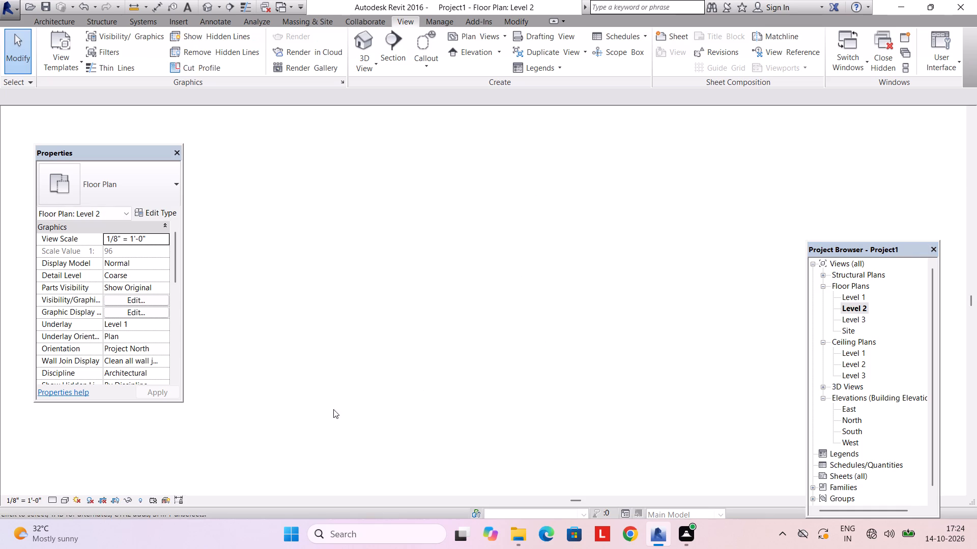
key(ctrl+v)
scroll(422, 364, up, 4)
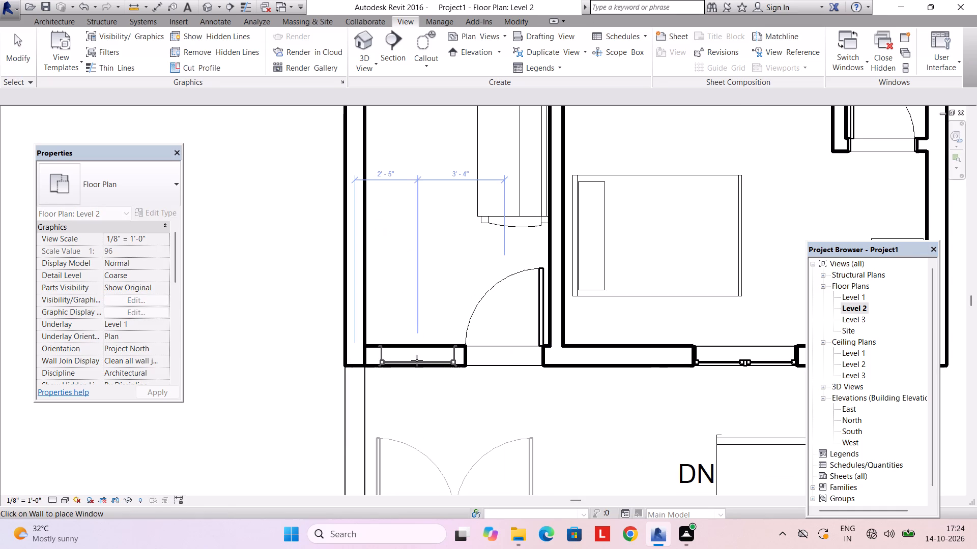
click(409, 362)
key(Escape)
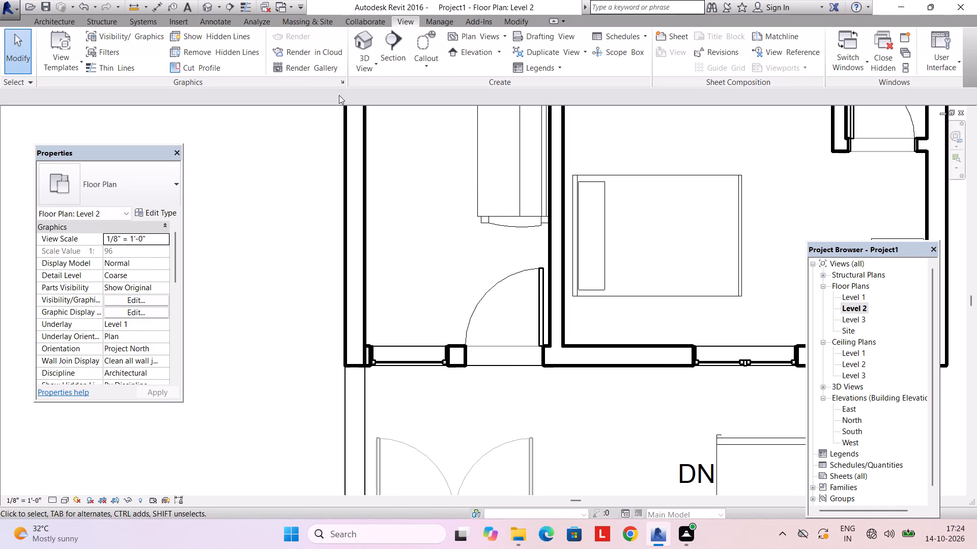
Create a perspective camera view from the Level 1 plan, standing outside the front boundary wall and aimed at the middle bedroom.
click(361, 63)
click(366, 78)
scroll(466, 321, down, 1)
middle_drag(478, 338, 490, 362)
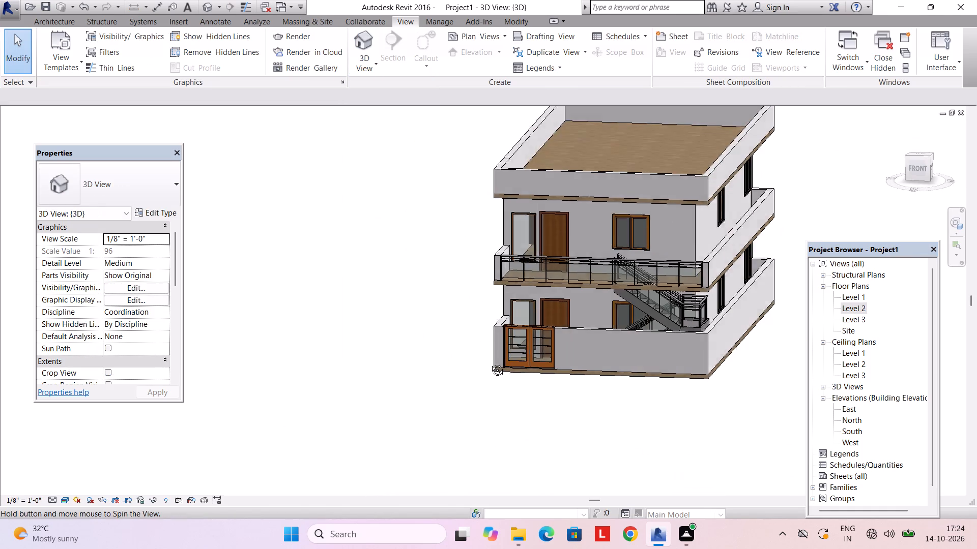
middle_drag(490, 362, 492, 367)
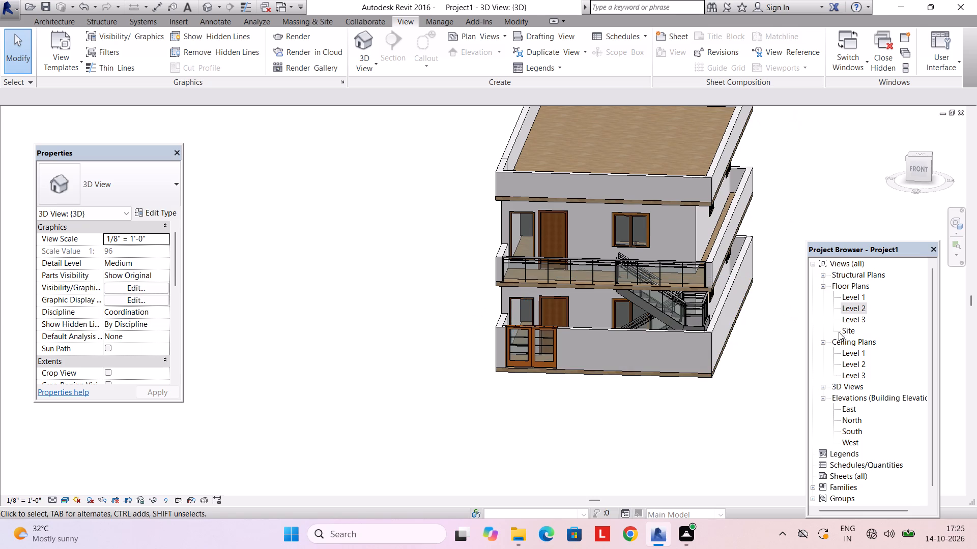
double_click(859, 307)
double_click(854, 293)
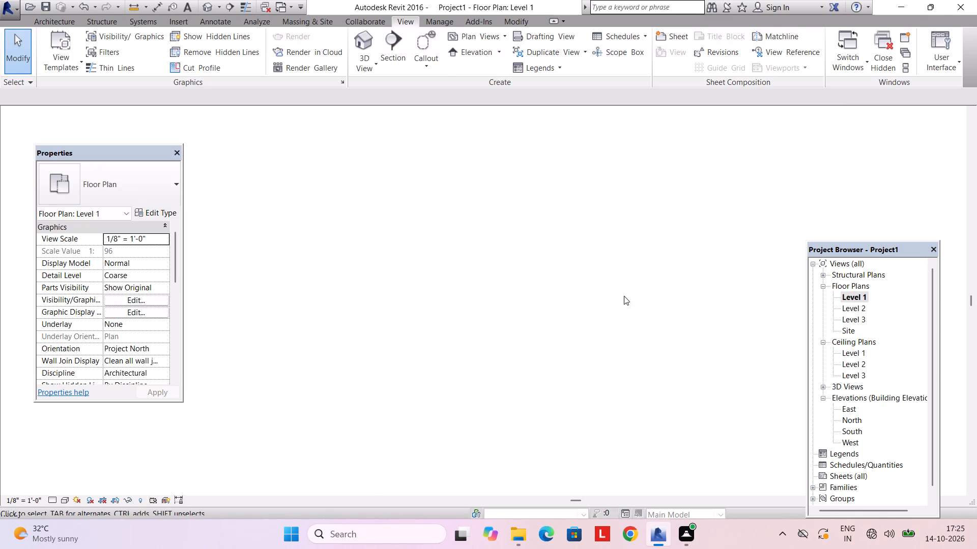
scroll(534, 331, down, 2)
middle_drag(516, 323, 473, 263)
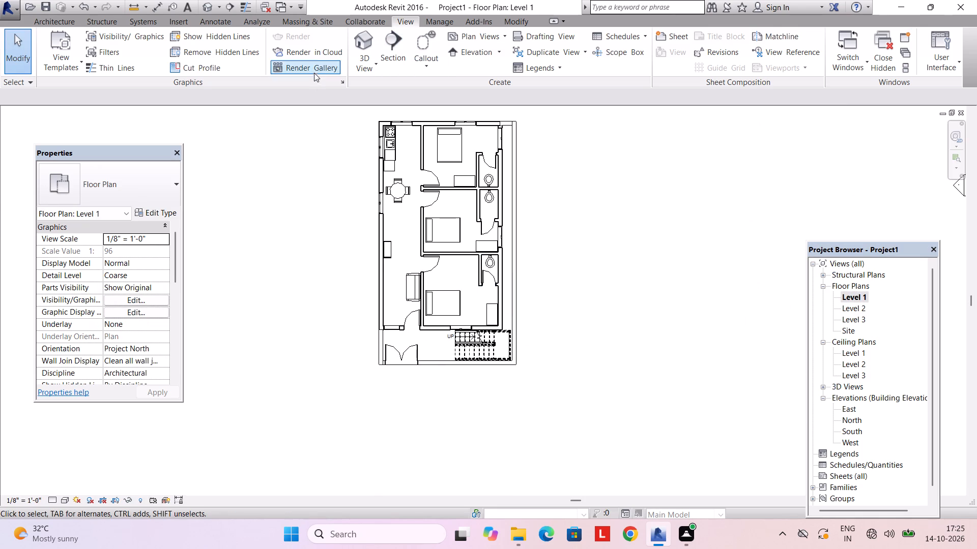
click(368, 56)
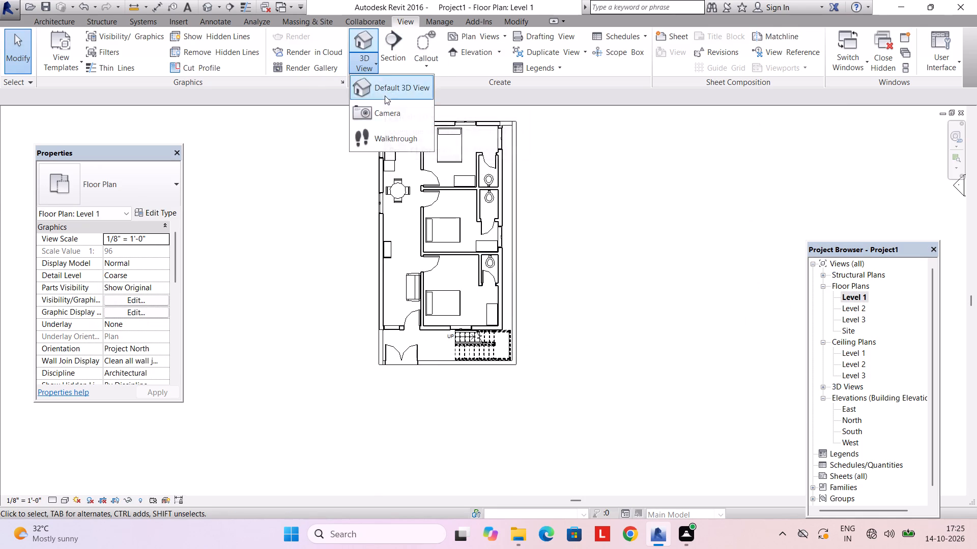
click(380, 116)
click(446, 462)
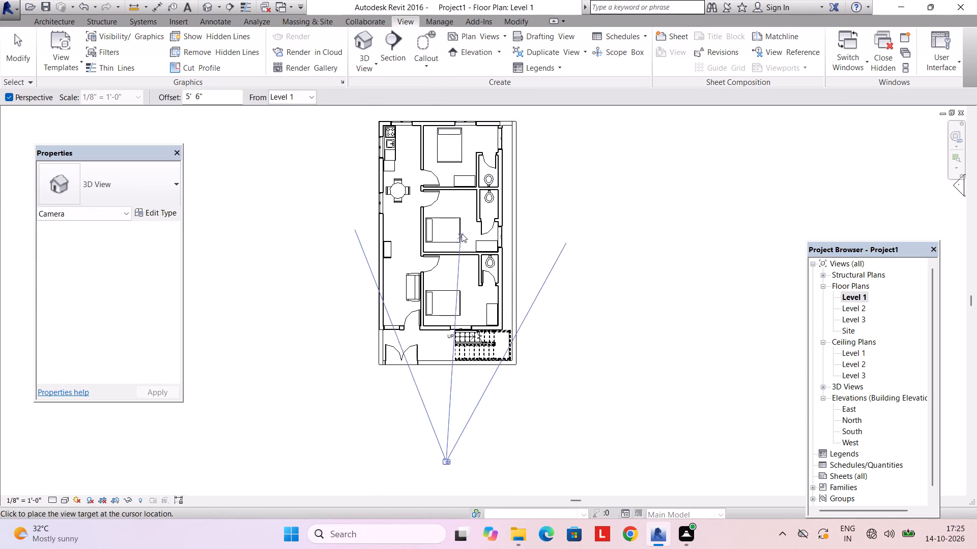
click(461, 226)
Enlarge the camera view's crop region on all sides so it frames the whole front of the house, from ground to roof parapet.
scroll(467, 289, down, 7)
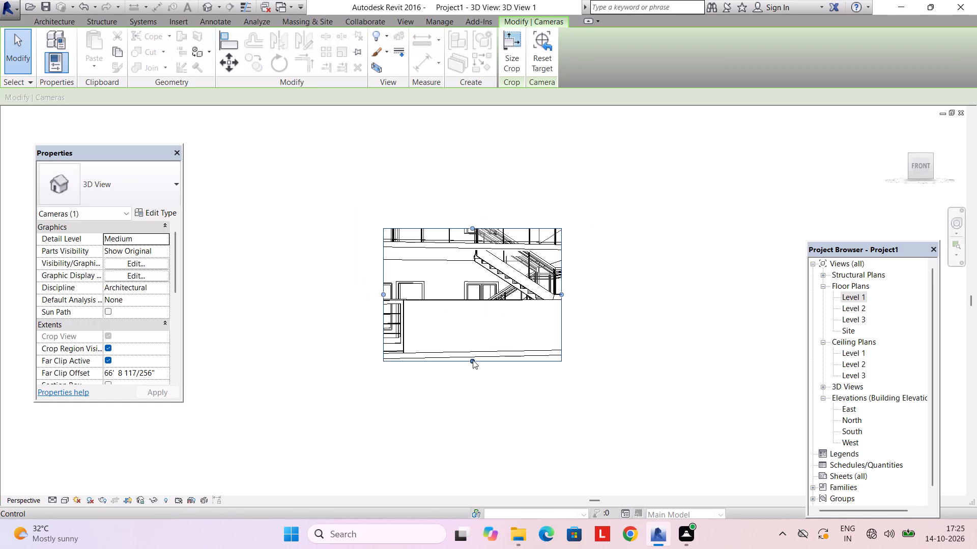
drag(473, 360, 465, 423)
drag(381, 322, 275, 329)
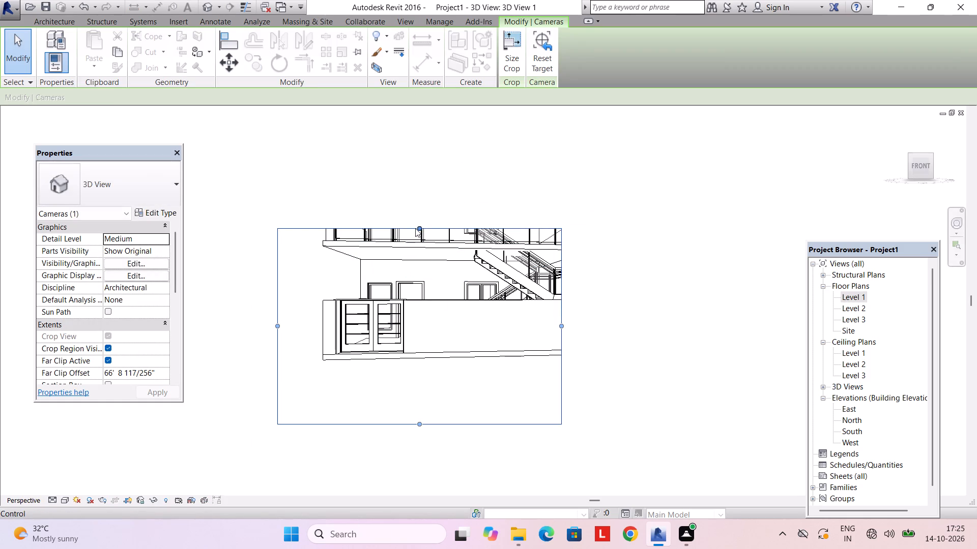
drag(415, 228, 404, 150)
scroll(494, 277, down, 2)
middle_drag(494, 277, 453, 321)
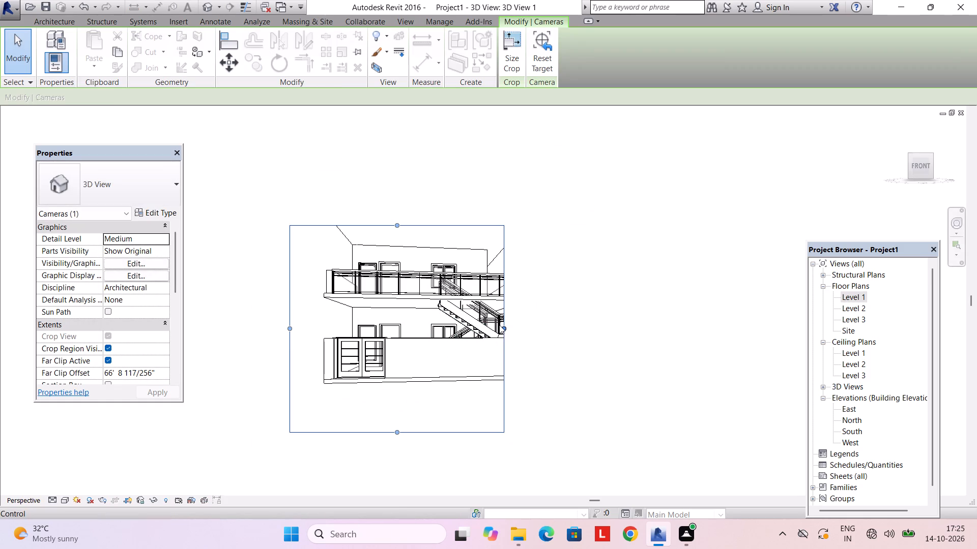
drag(499, 325, 538, 330)
middle_drag(425, 319, 428, 374)
drag(419, 274, 416, 245)
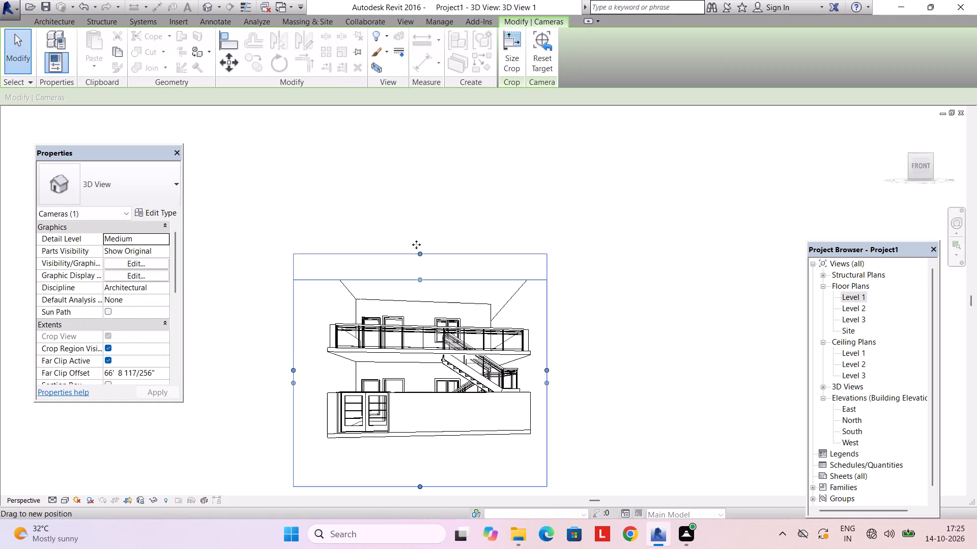
drag(416, 245, 416, 233)
drag(417, 233, 416, 214)
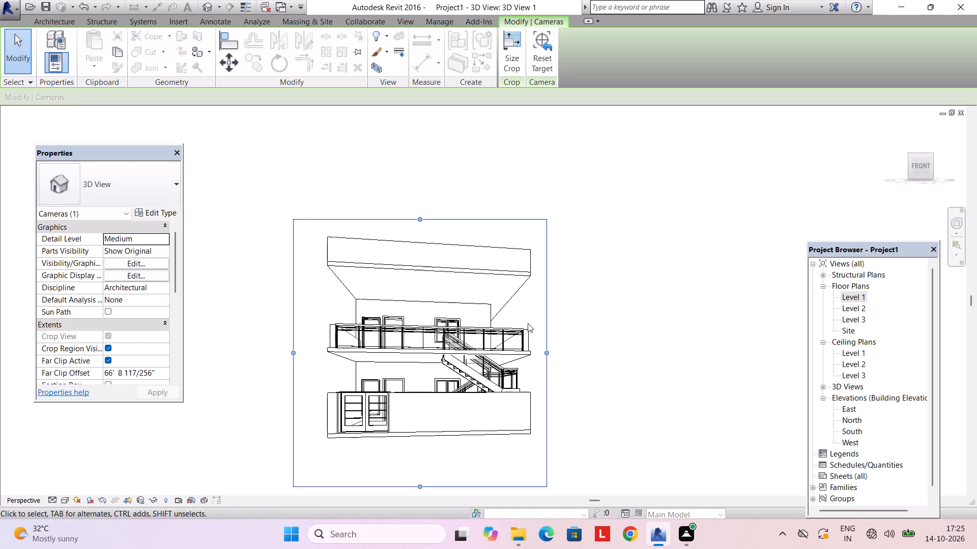
Render the camera view at Medium quality and 75 DPI printer resolution with a Sky: Very Cloudy background.
text(RR)
click(94, 89)
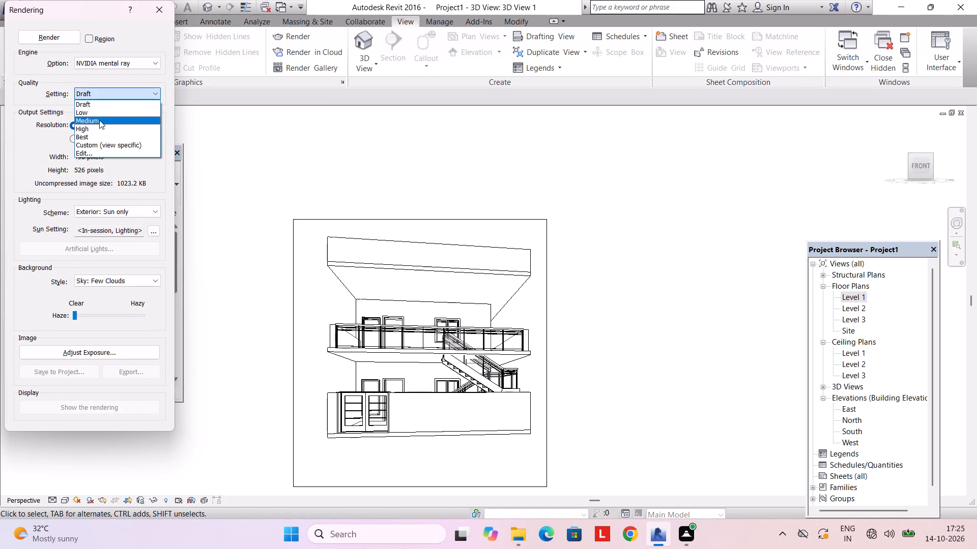
click(99, 120)
click(74, 136)
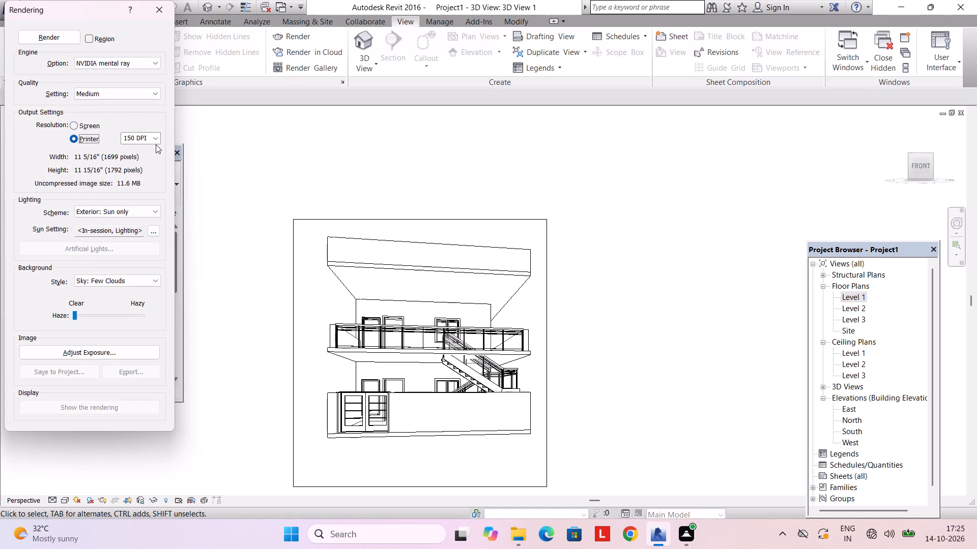
click(155, 142)
click(147, 145)
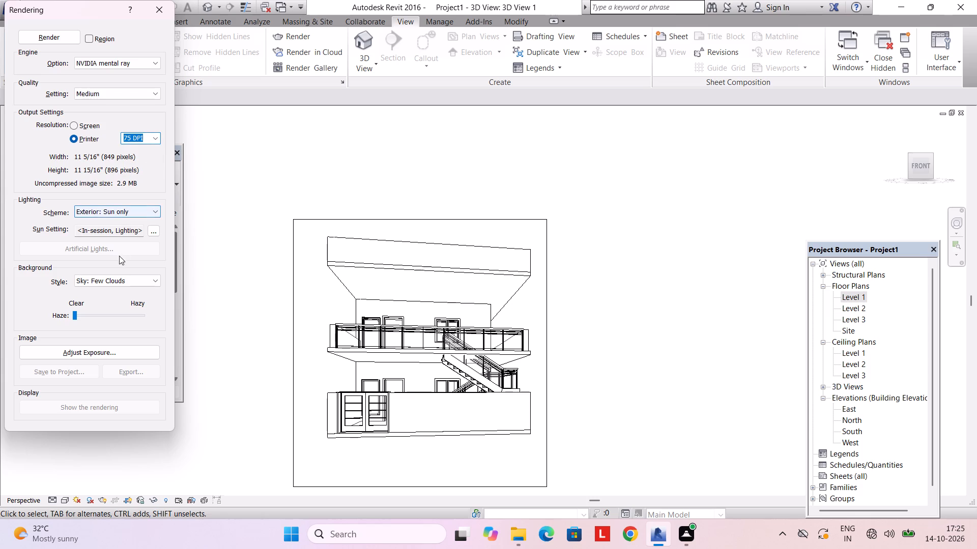
click(106, 284)
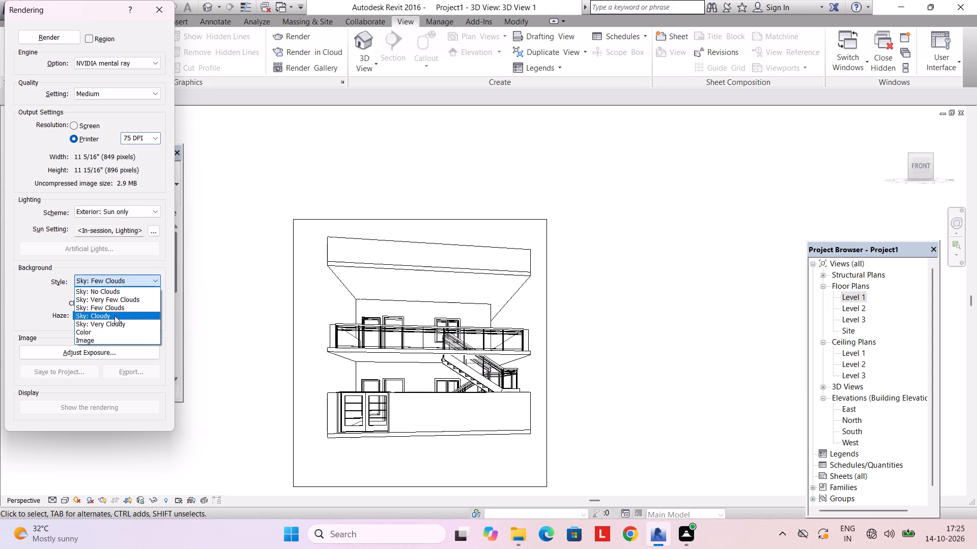
click(114, 321)
click(57, 36)
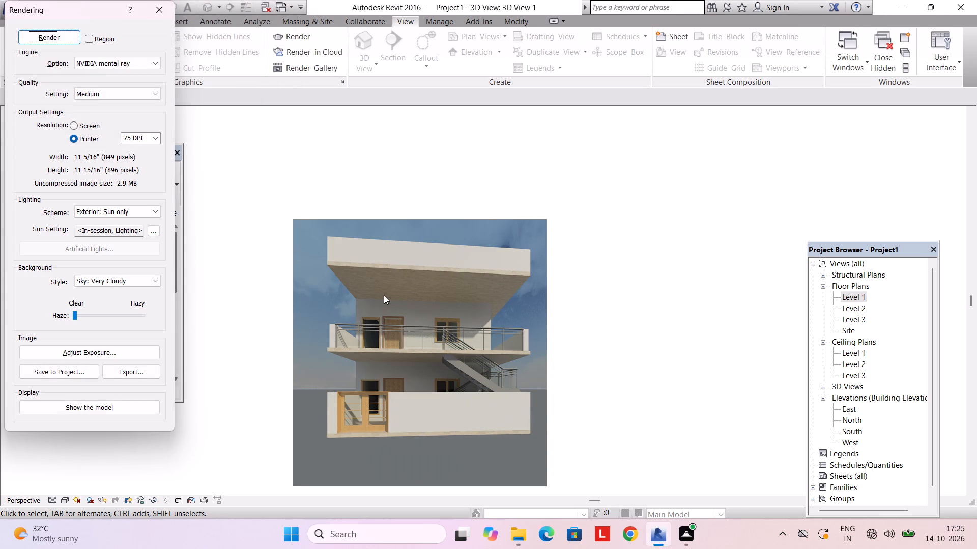
Save the rendered image to the project as ELEVATION and close the rendering settings.
click(60, 374)
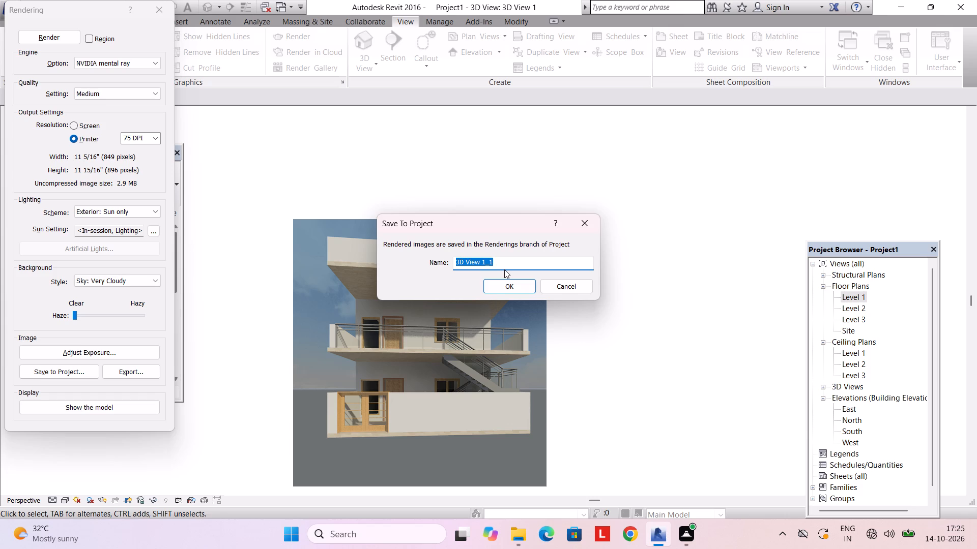
key(BackSpace)
text(ELEVATIOMN)
key(BackSpace)
key(BackSpace)
key(m)
key(BackSpace)
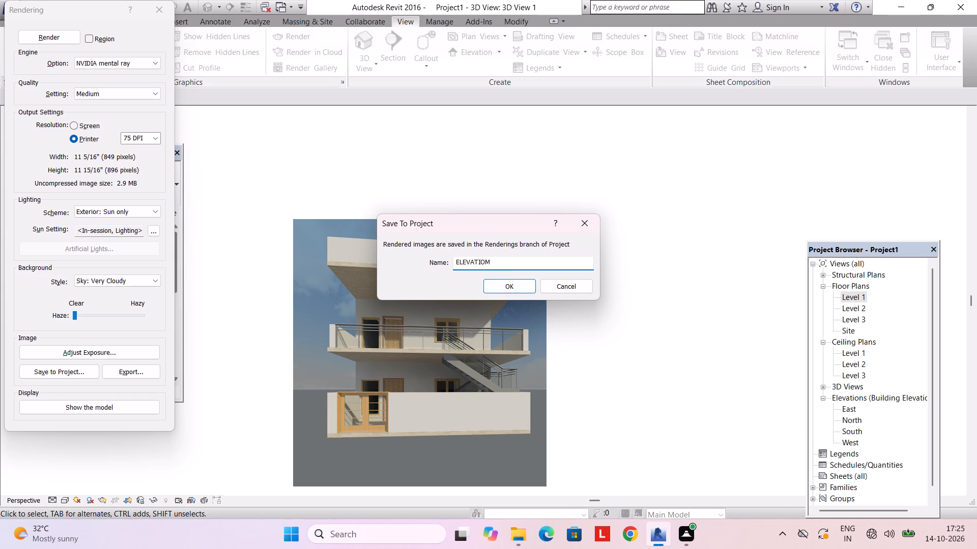
key(n)
key(Return)
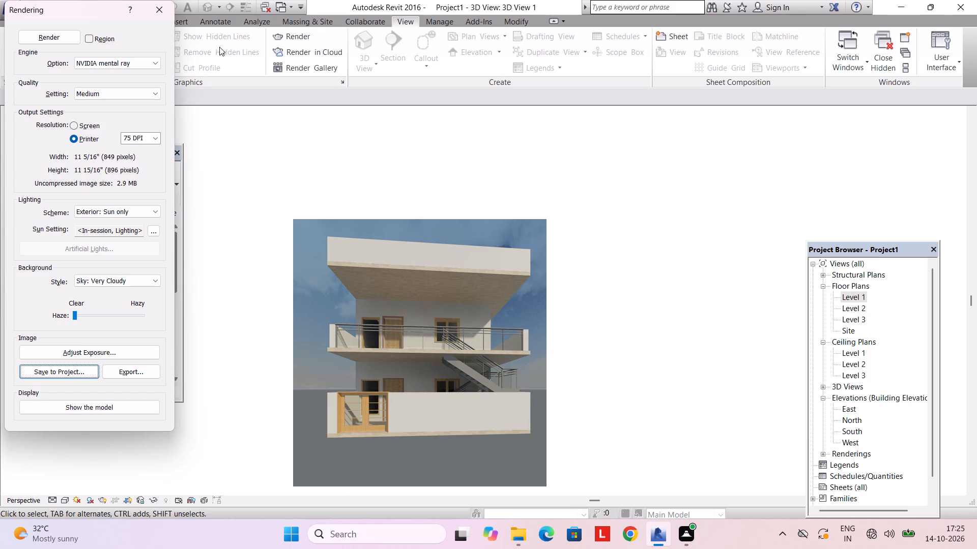
click(156, 14)
Return to the Level 1 floor plan.
double_click(862, 303)
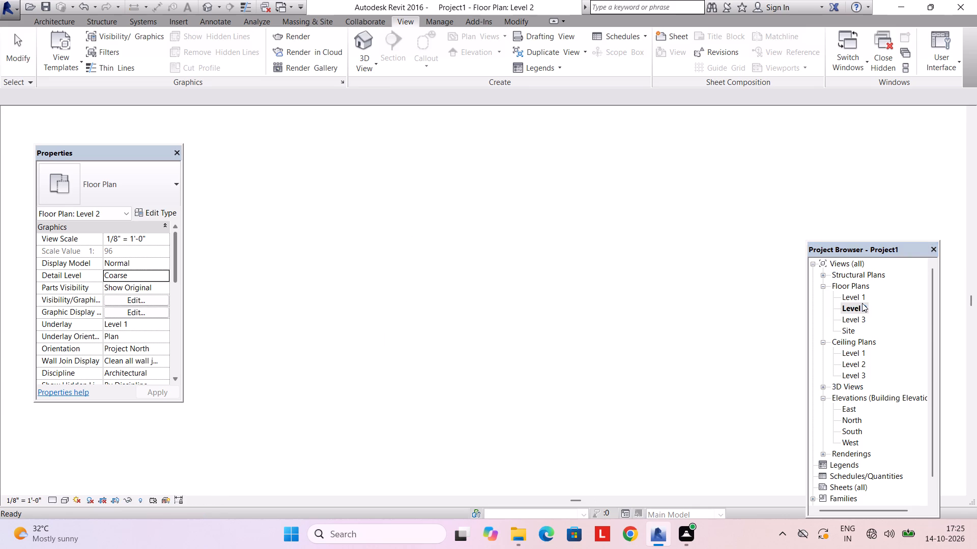
double_click(854, 293)
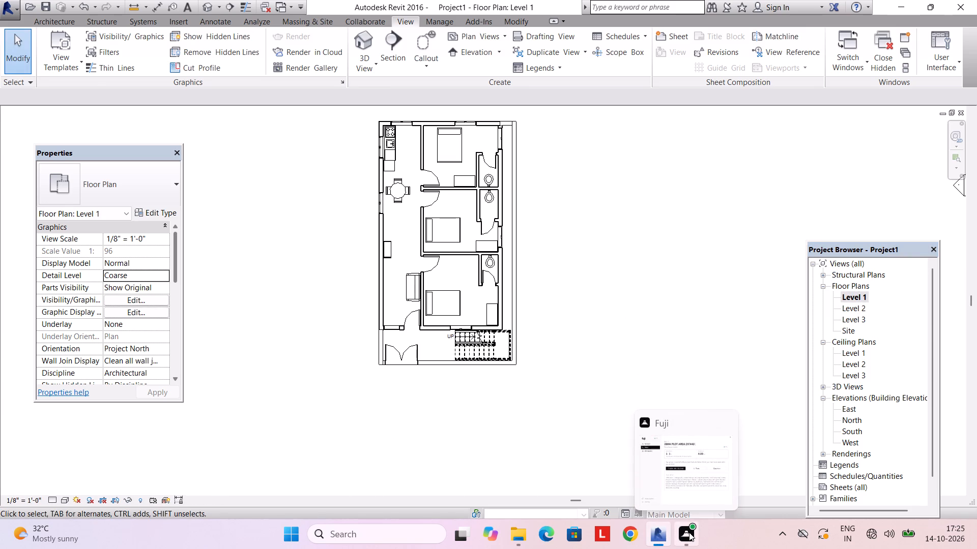
middle_drag(486, 384, 506, 417)
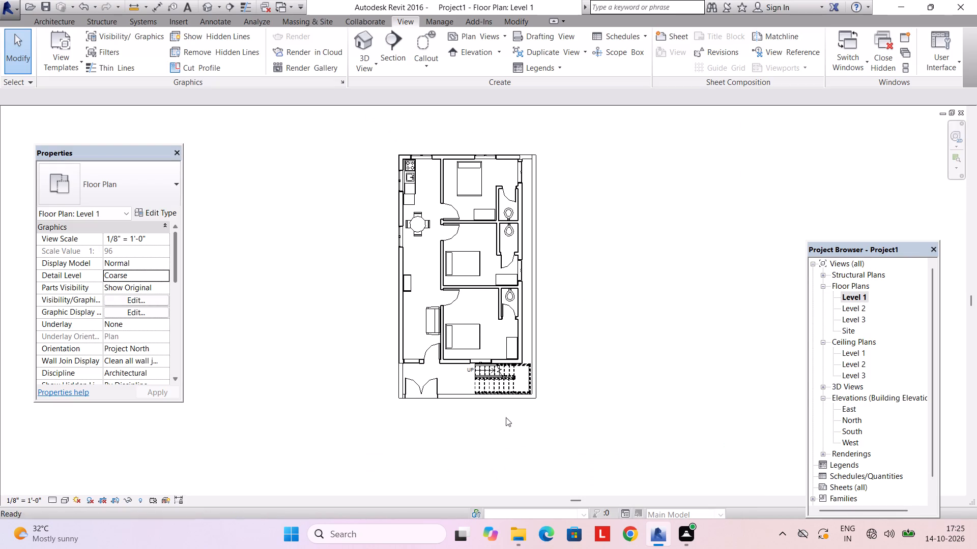
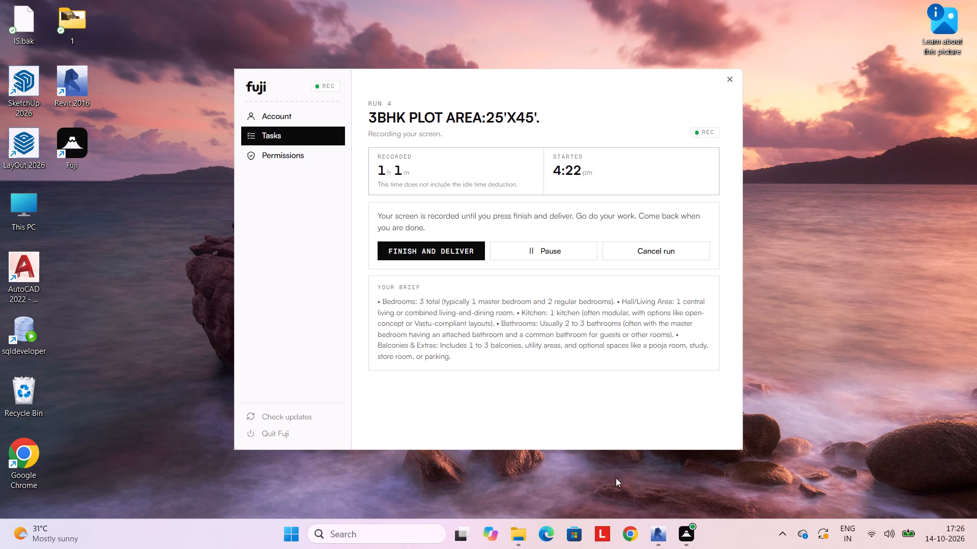
Switch to Revit and save the project as 3BHK in the FUJI REVIT folder under Documents.
click(650, 533)
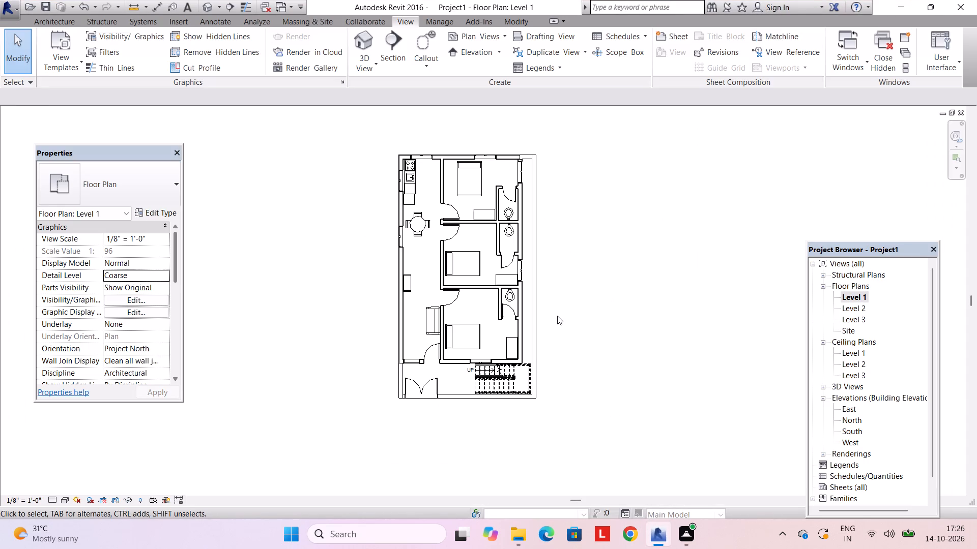
key(ctrl+s)
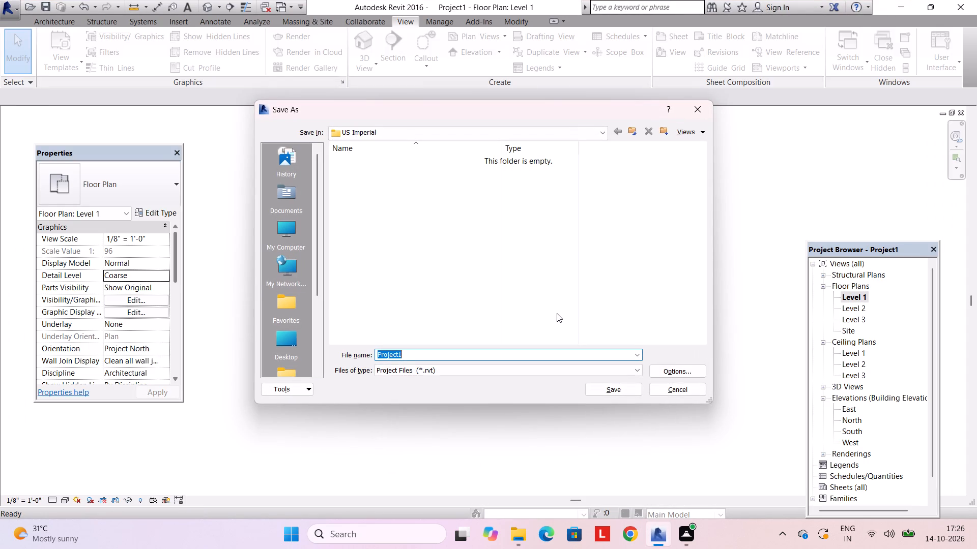
double_click(278, 198)
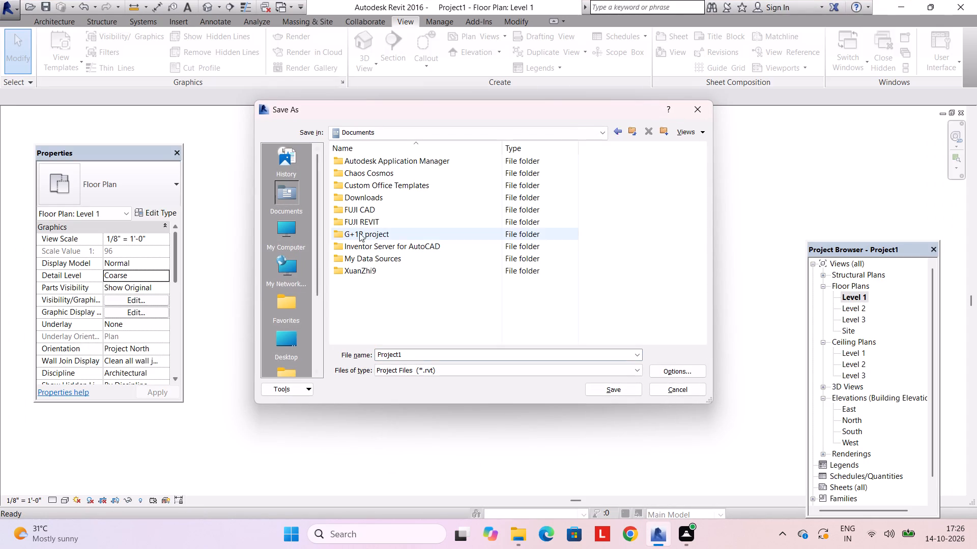
double_click(387, 217)
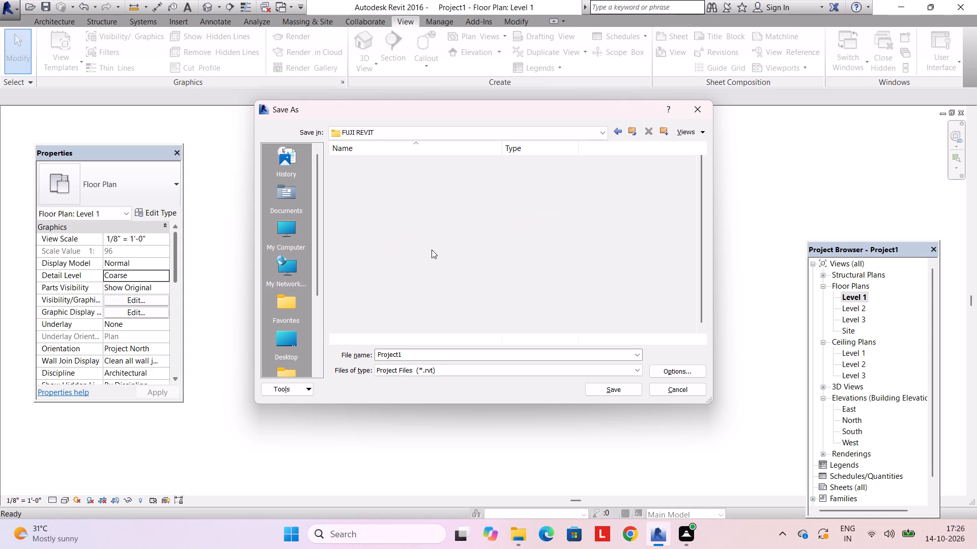
click(433, 353)
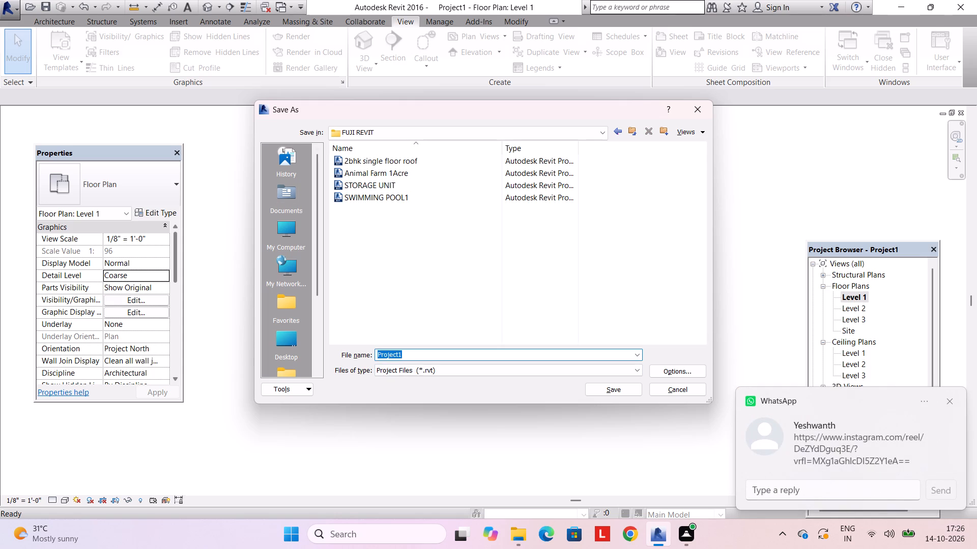
key(BackSpace)
text(3BHK)
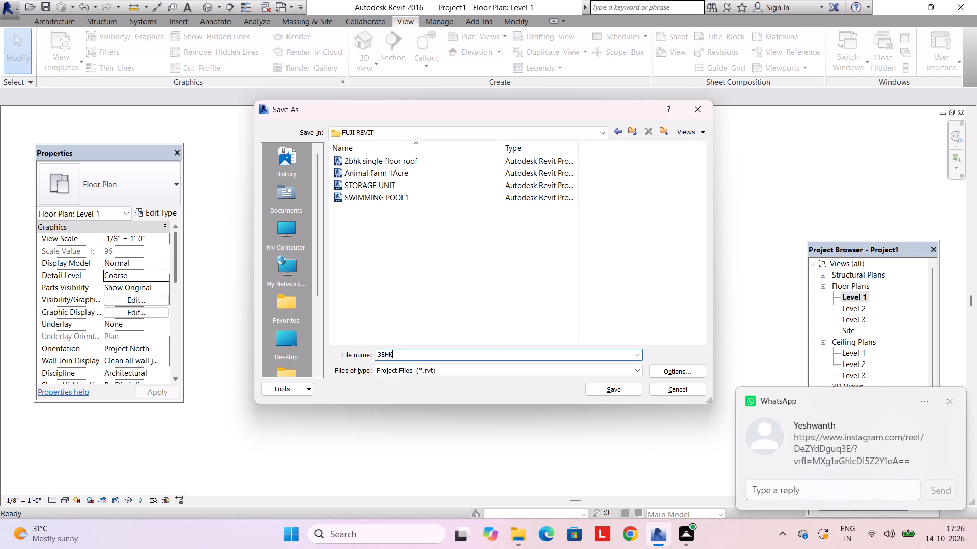
key(space)
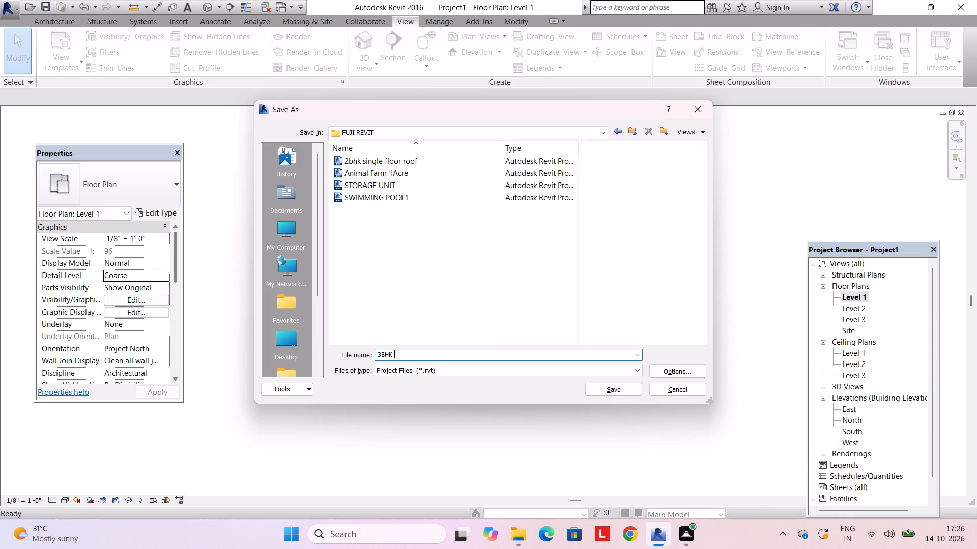
text(25)
key(BackSpace)
key(BackSpace)
key(Return)
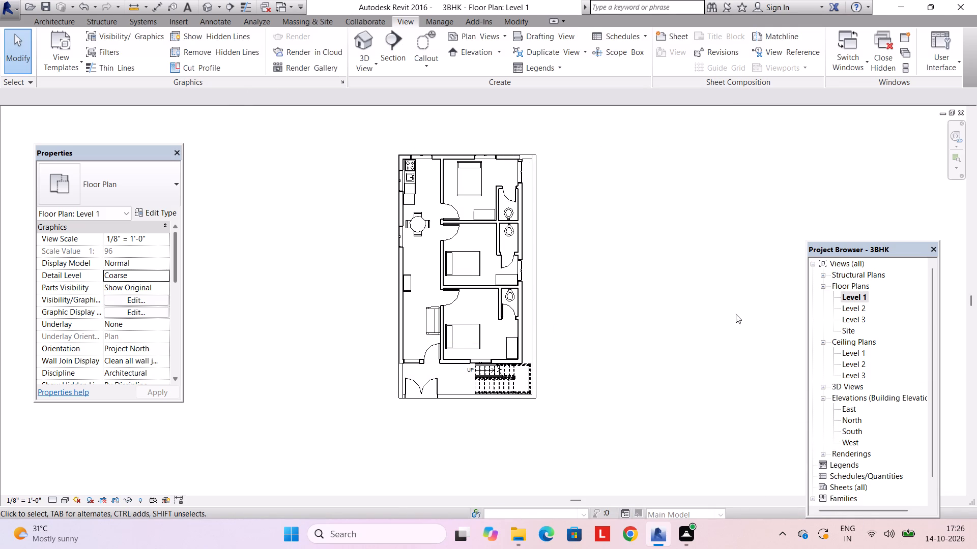
Set up the Level 1 floor plan print for Microsoft Print to PDF: current window, portrait orientation, A4 paper.
middle_click(611, 291)
scroll(612, 295, down, 1)
scroll(612, 295, up, 1)
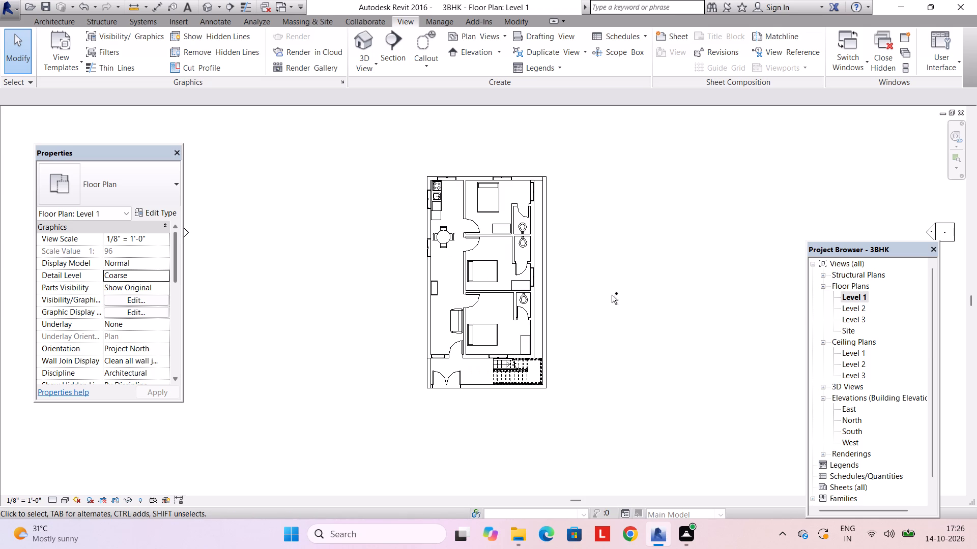
key(ctrl+p)
click(340, 301)
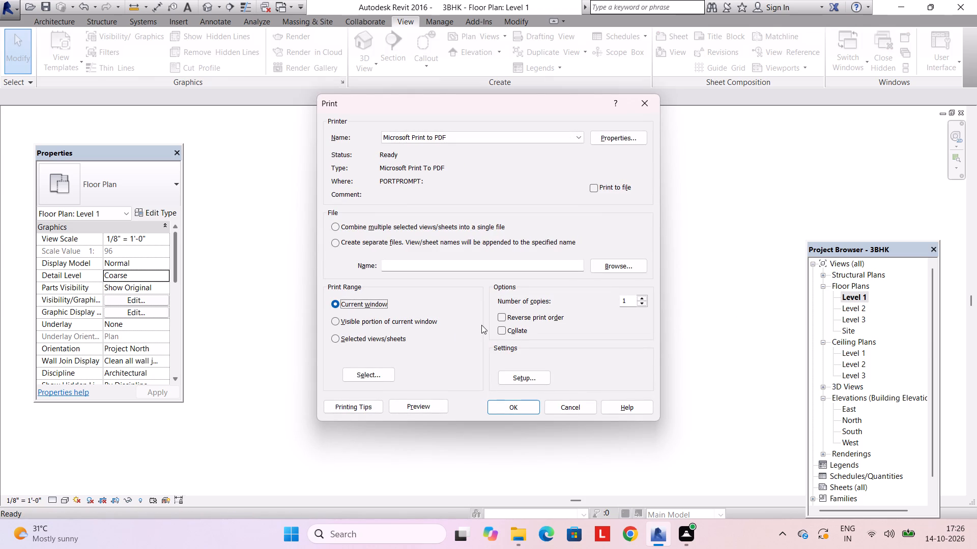
click(604, 138)
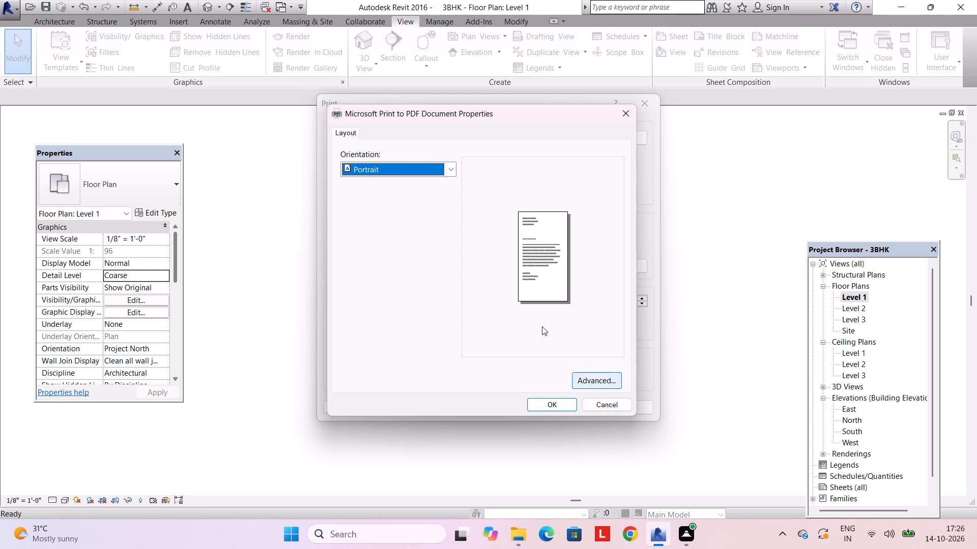
click(447, 171)
click(440, 177)
click(599, 373)
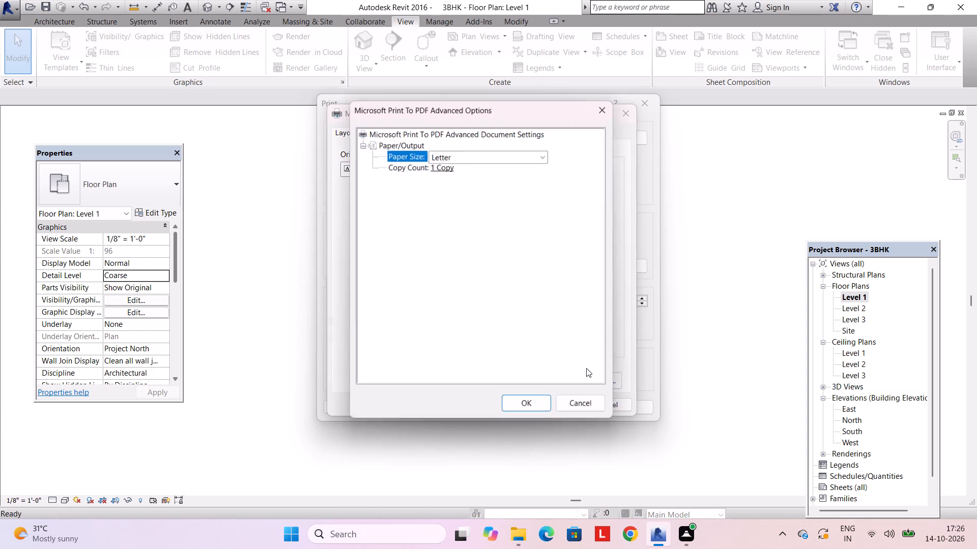
click(482, 161)
scroll(474, 226, up, 9)
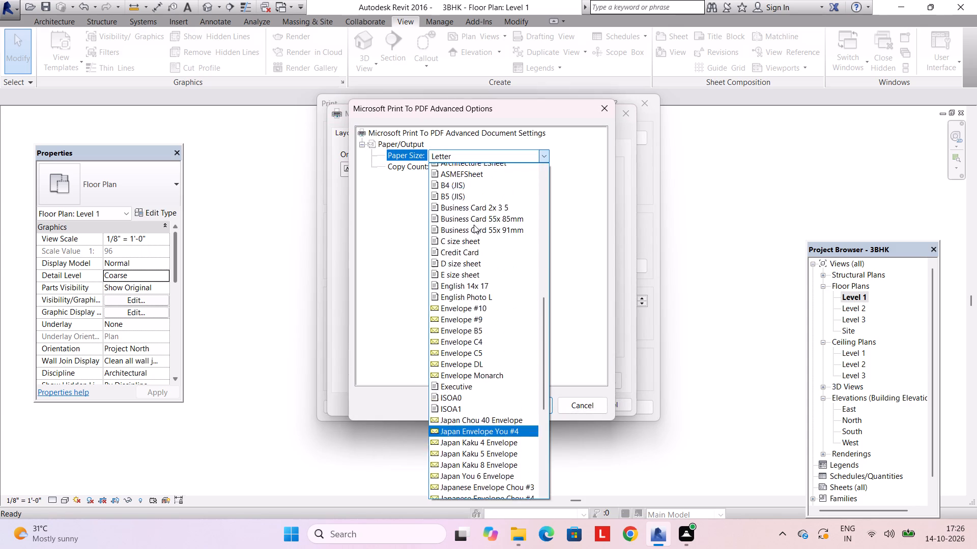
scroll(470, 201, up, 1)
click(467, 200)
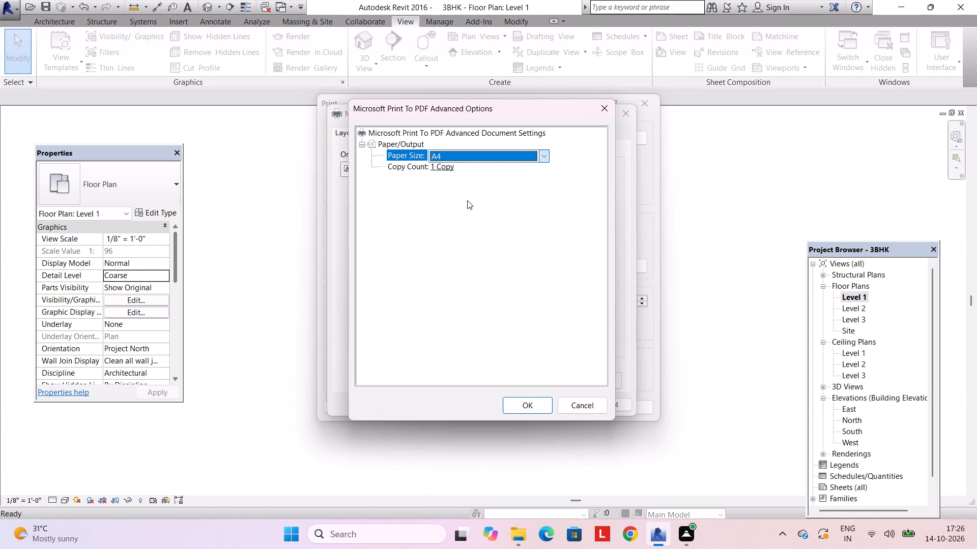
click(522, 399)
click(541, 410)
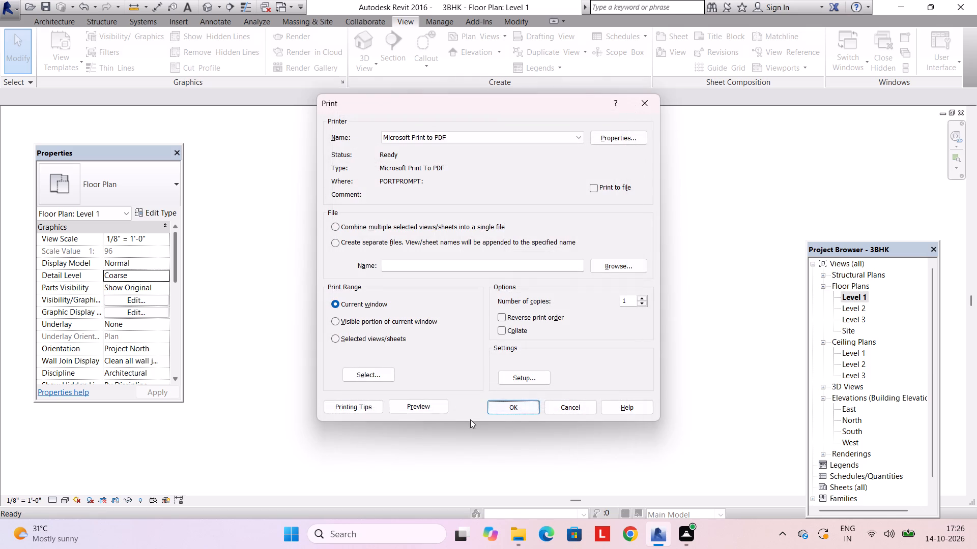
Print the Level 1 plan to a PDF named 3BHKP in the FUJI REVIT folder.
click(433, 407)
click(513, 411)
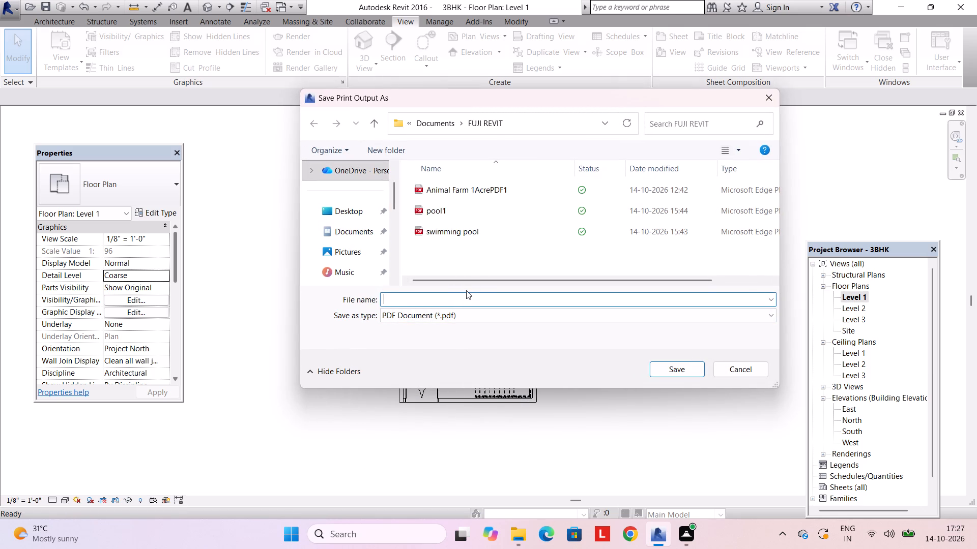
click(470, 303)
text(3BHK)
key(p)
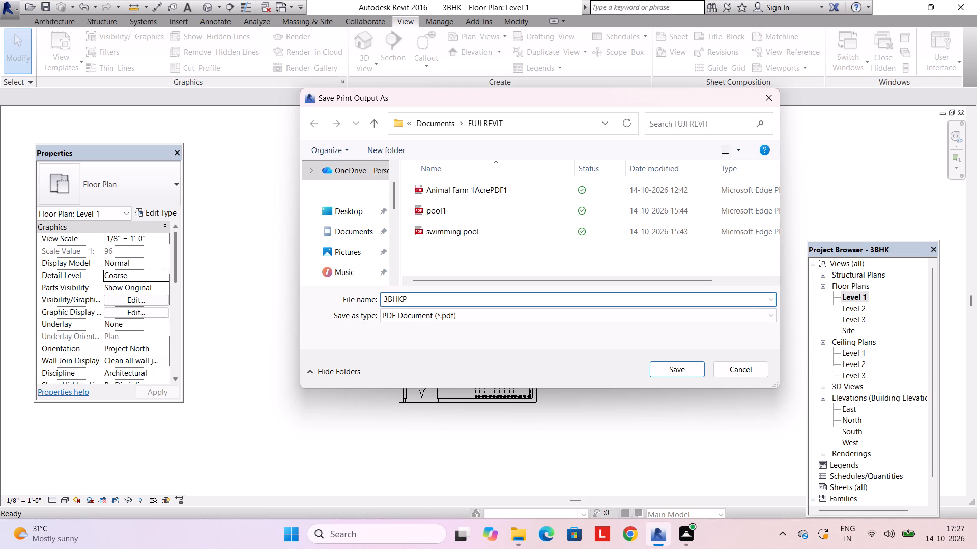
key(Return)
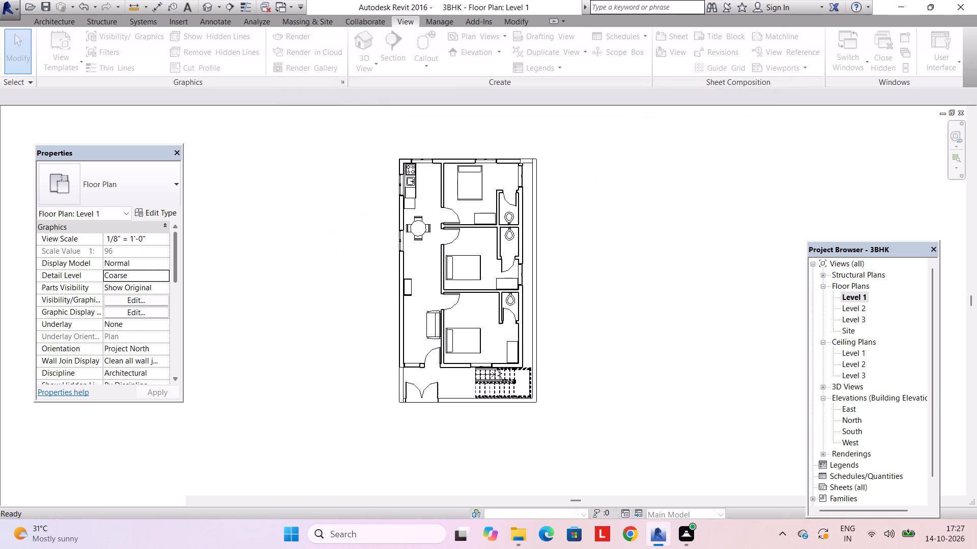
Open the ELEVATION rendering and examine the house's front facade, balcony, staircase and gate.
scroll(832, 384, down, 1)
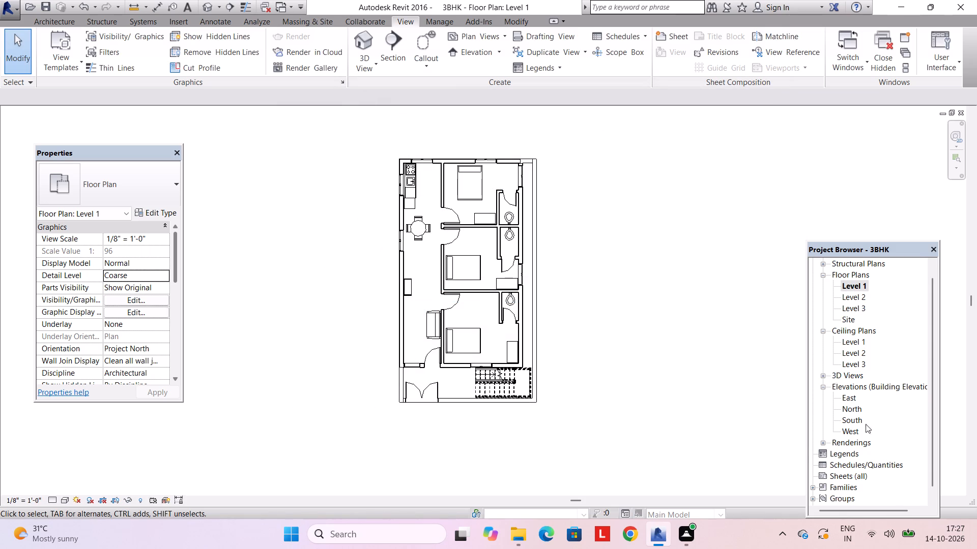
double_click(853, 446)
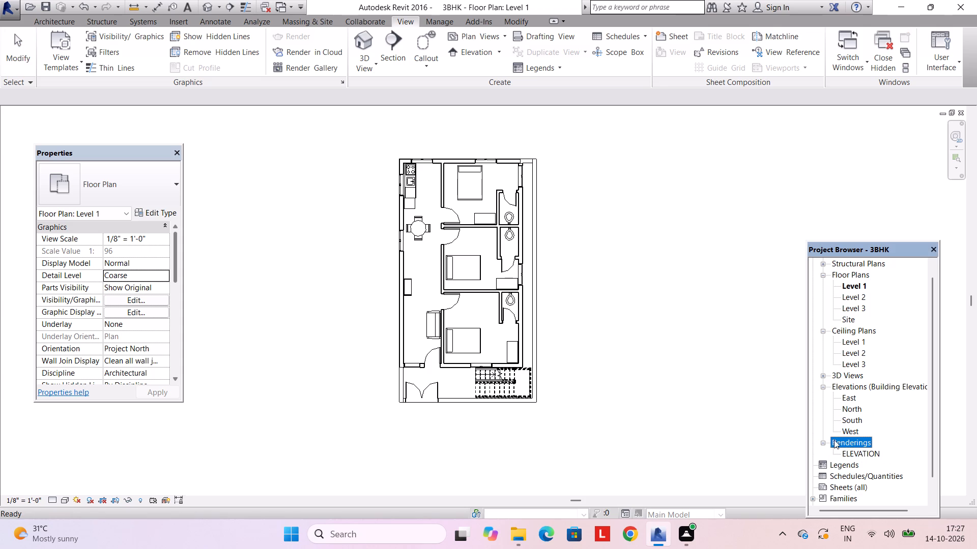
double_click(862, 453)
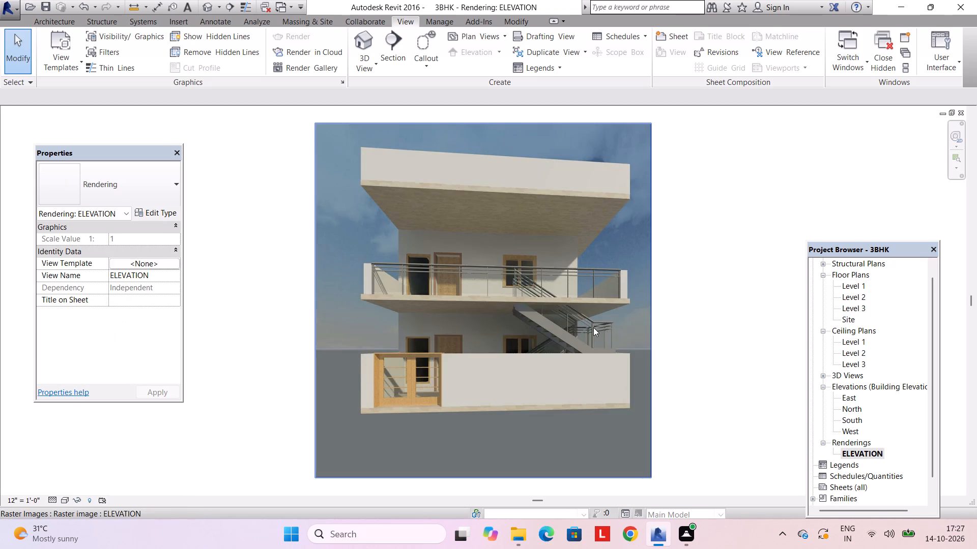
scroll(593, 327, down, 3)
middle_drag(587, 327, 546, 336)
scroll(545, 336, up, 1)
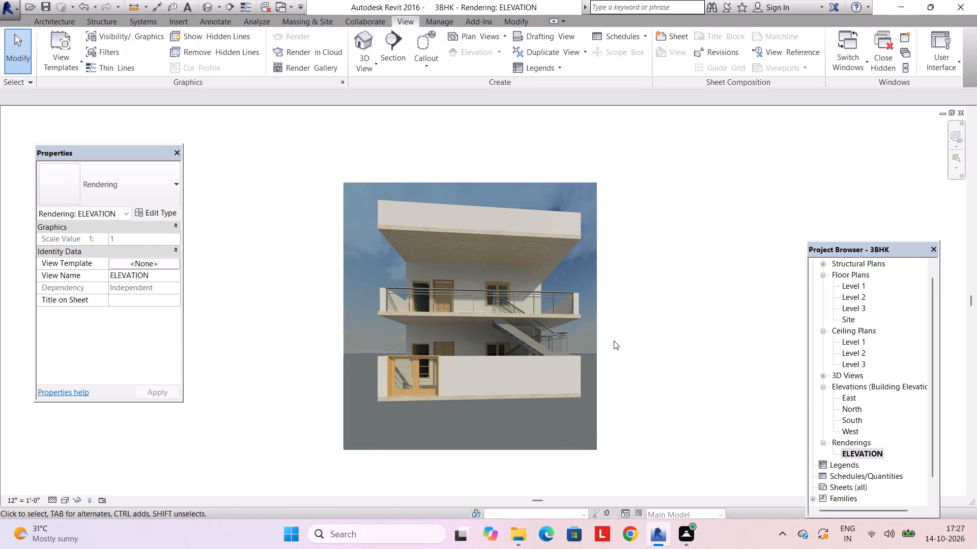
scroll(614, 341, down, 2)
middle_drag(605, 344, 589, 348)
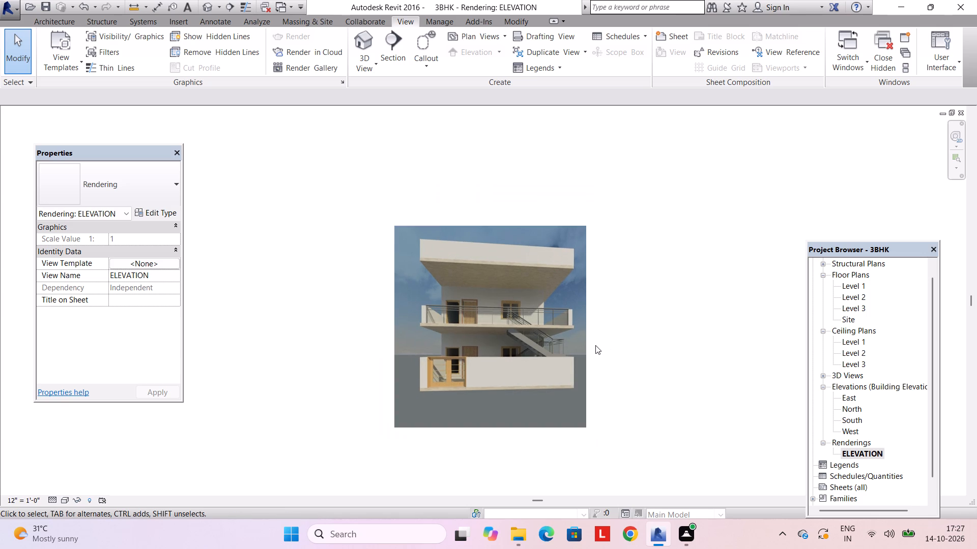
scroll(595, 345, up, 2)
middle_drag(600, 339, 644, 300)
scroll(642, 302, up, 1)
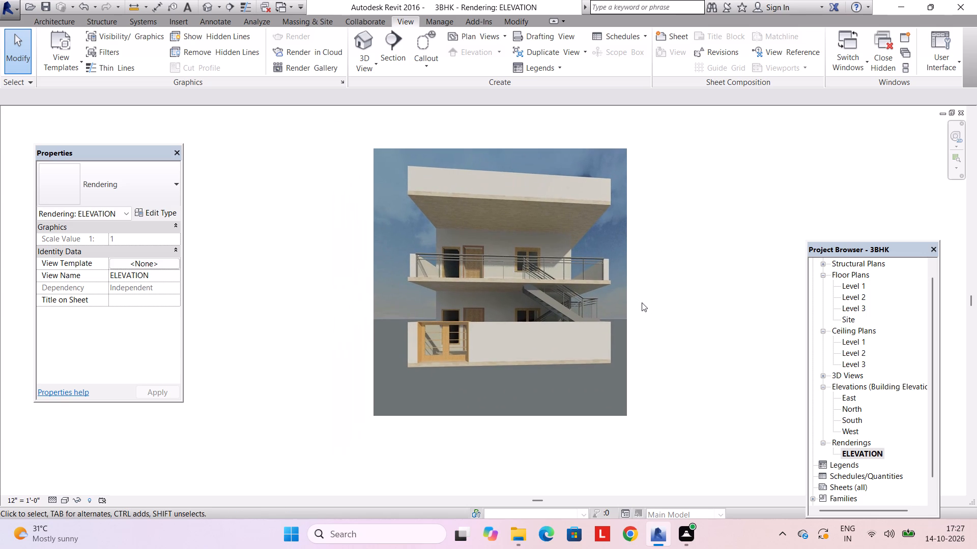
middle_drag(641, 304, 635, 312)
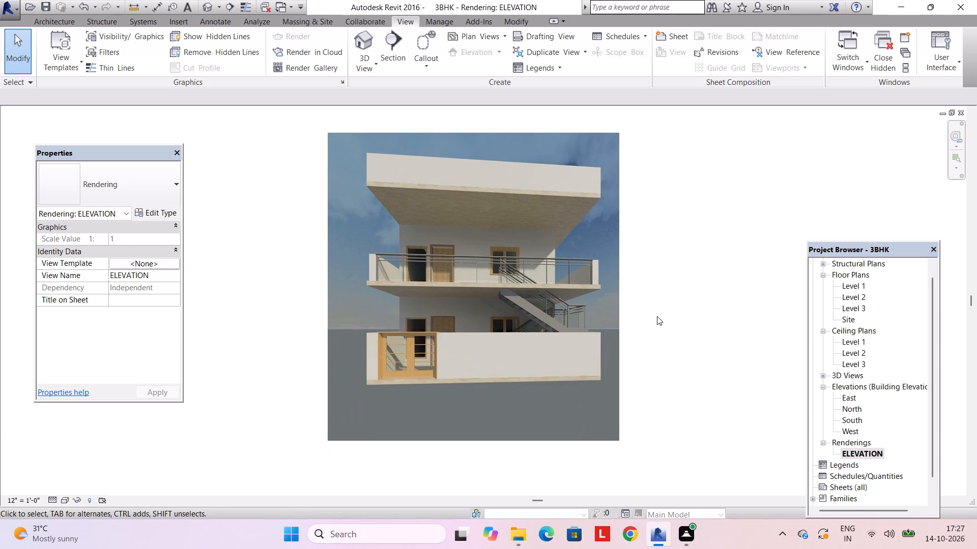